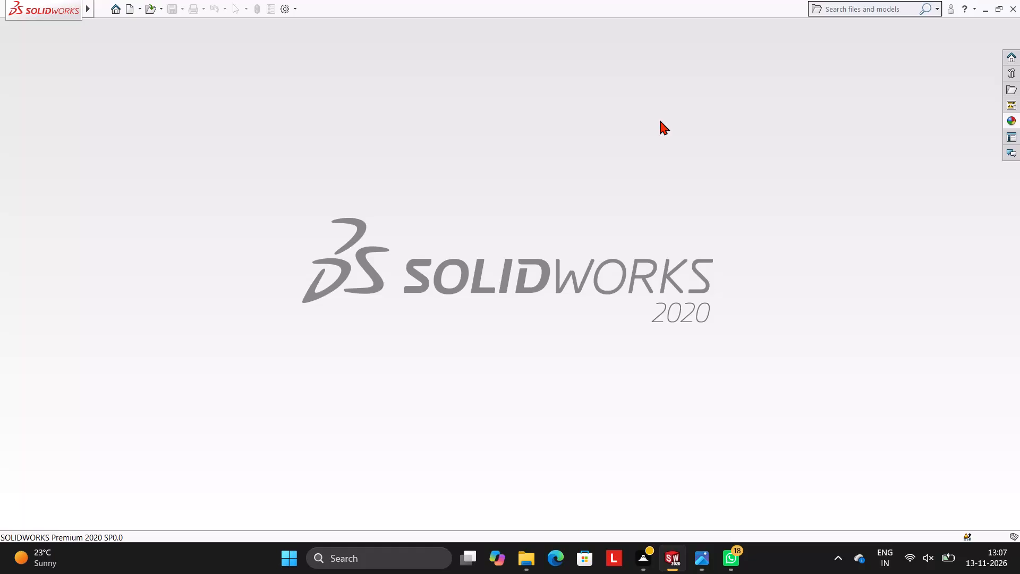
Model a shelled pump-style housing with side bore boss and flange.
Create a new part document.
{"action": "left_click", "coordinate": [132, 11]}
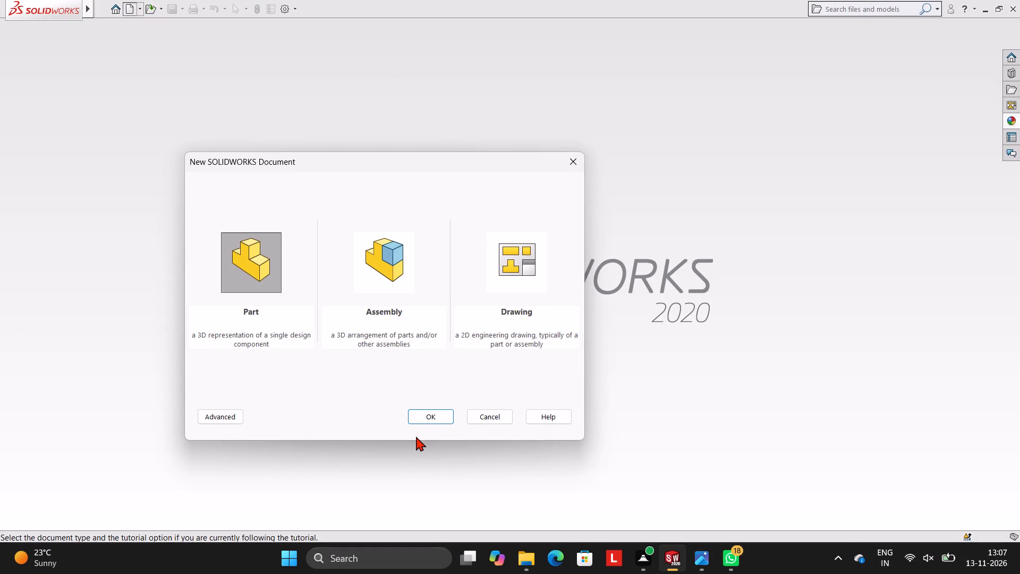
{"action": "left_click", "coordinate": [430, 410]}
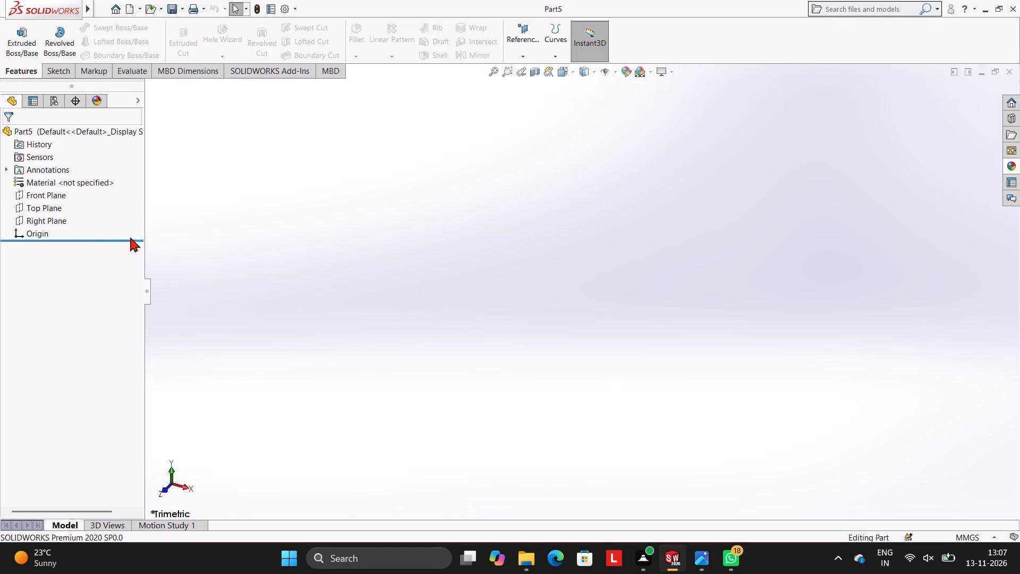
Open a sketch on the Front Plane and draw a 315 mm horizontal line starting at the origin.
{"action": "left_click", "coordinate": [50, 199]}
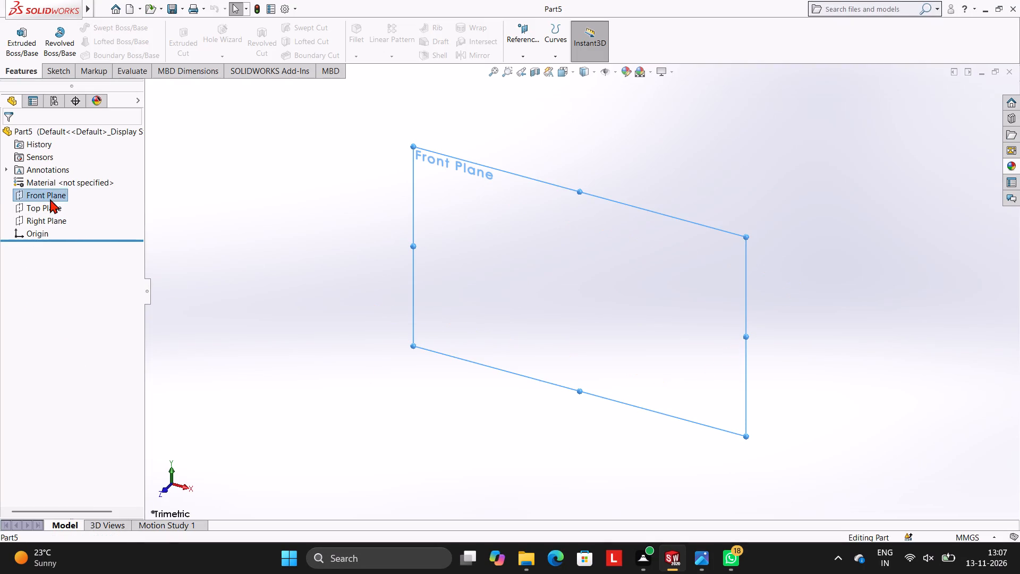
{"action": "left_click", "coordinate": [59, 184]}
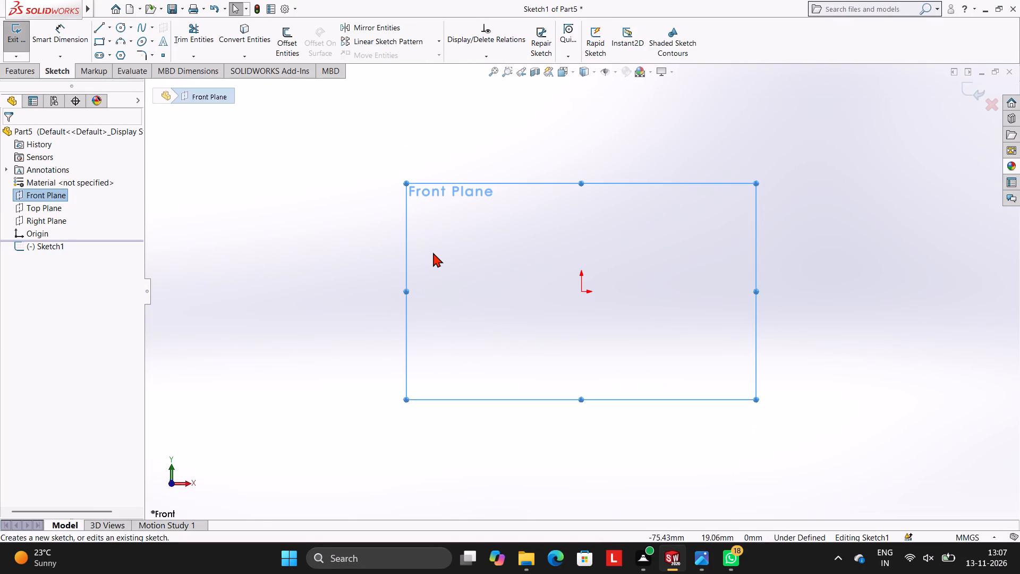
{"action": "left_click", "coordinate": [433, 252]}
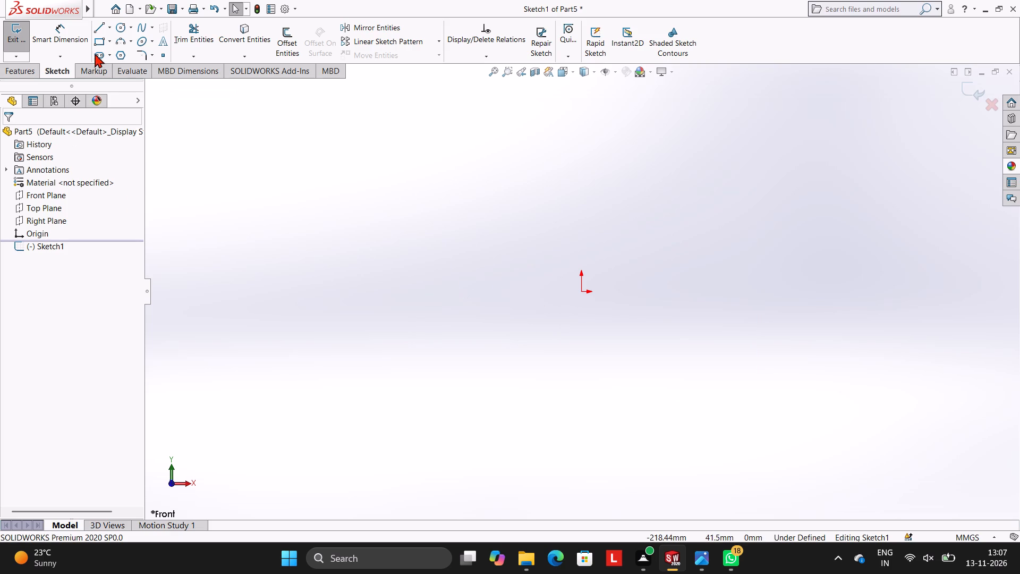
{"action": "left_click", "coordinate": [101, 30]}
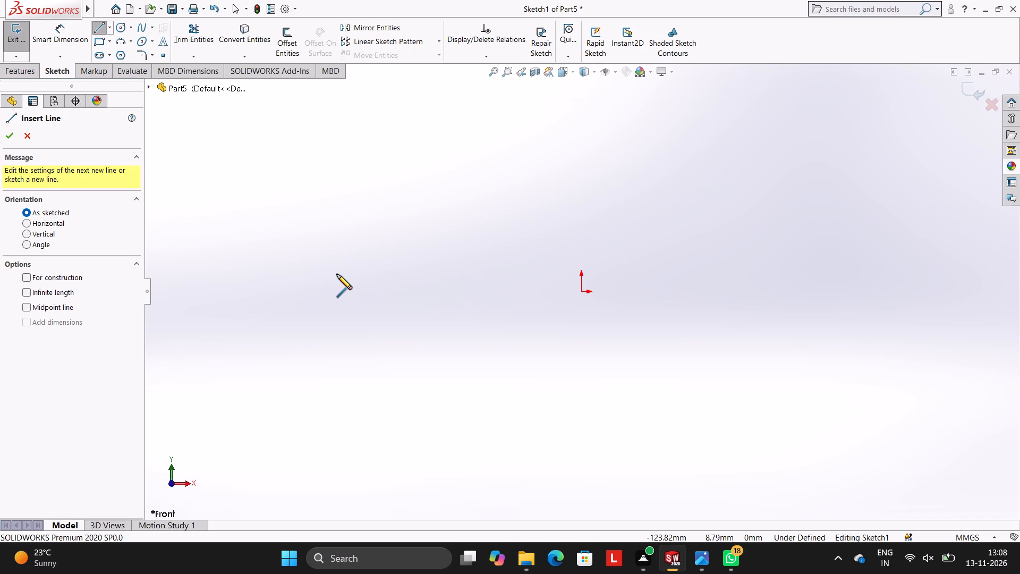
{"action": "left_click", "coordinate": [580, 293]}
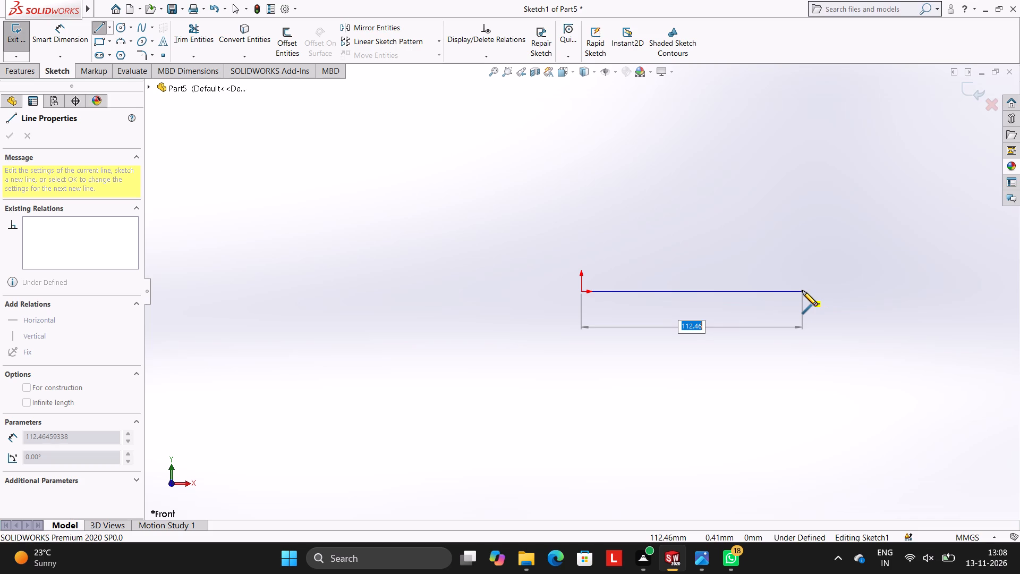
{"action": "type", "text": "3."}
{"action": "key", "text": "BackSpace"}
{"action": "type", "text": "15"}
{"action": "key", "text": "Return"}
Complete the rectangle with a 150 mm vertical side, a top line and a closing line back to the origin.
{"action": "scroll", "coordinate": [857, 309], "scroll_direction": "up", "scroll_amount": 3}
{"action": "scroll", "coordinate": [871, 303], "scroll_direction": "down", "scroll_amount": 4}
{"action": "scroll", "coordinate": [872, 303], "scroll_direction": "up", "scroll_amount": 5}
{"action": "scroll", "coordinate": [659, 210], "scroll_direction": "down", "scroll_amount": 2}
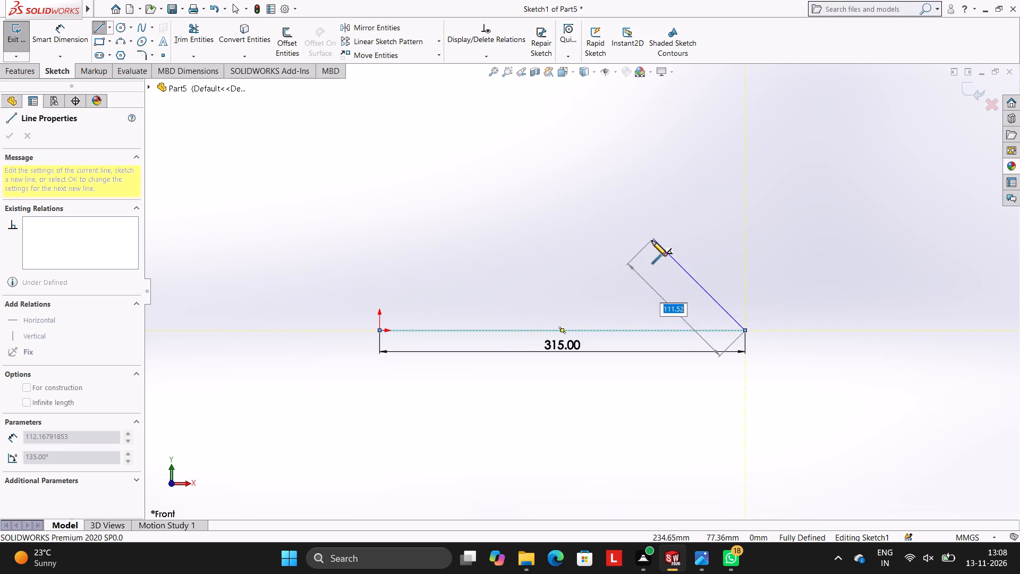
{"action": "scroll", "coordinate": [652, 241], "scroll_direction": "down", "scroll_amount": 2}
{"action": "scroll", "coordinate": [651, 242], "scroll_direction": "up", "scroll_amount": 5}
{"action": "scroll", "coordinate": [650, 242], "scroll_direction": "down", "scroll_amount": 1}
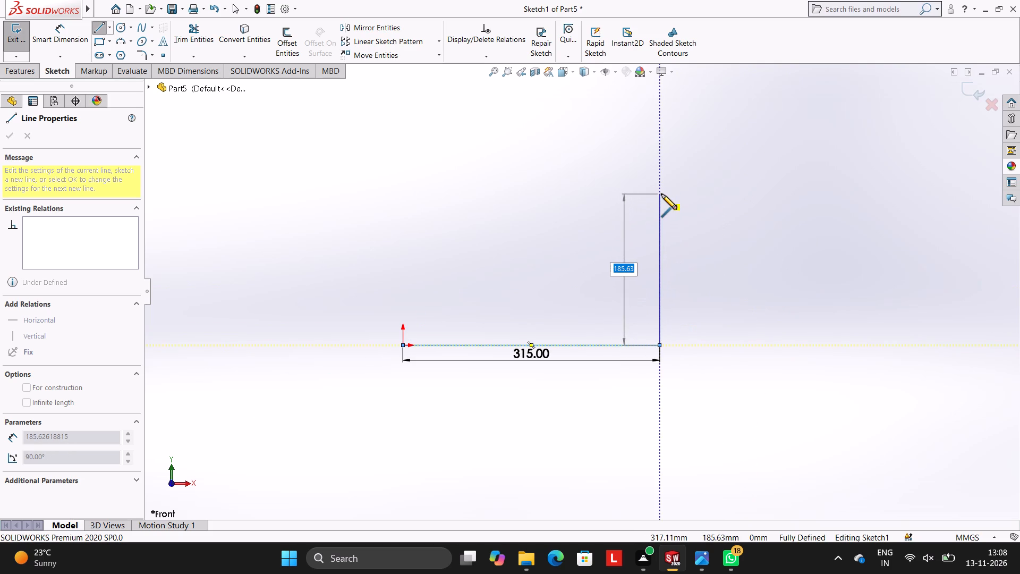
{"action": "type", "text": "150"}
{"action": "key", "text": "Return"}
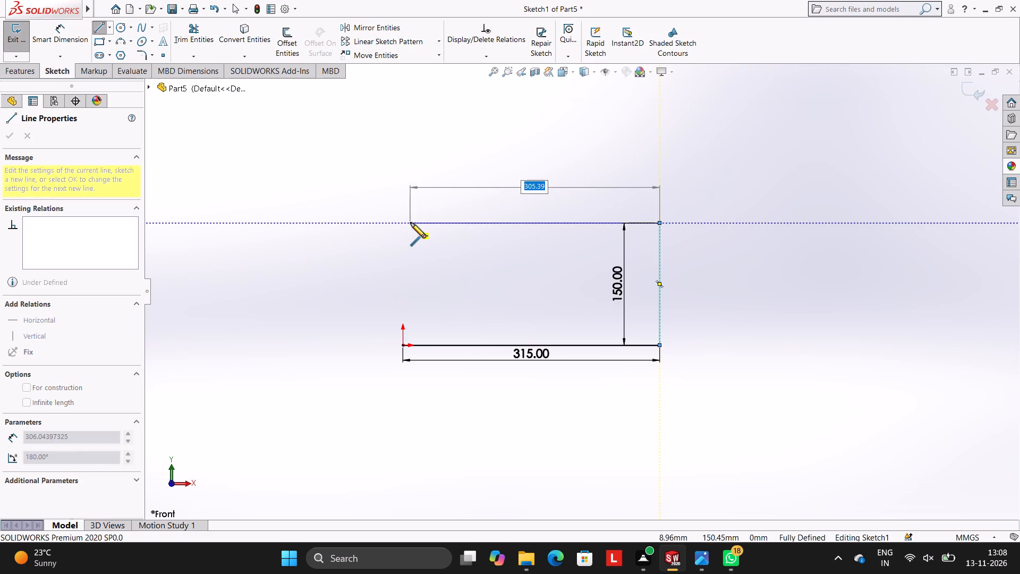
{"action": "left_click", "coordinate": [404, 223]}
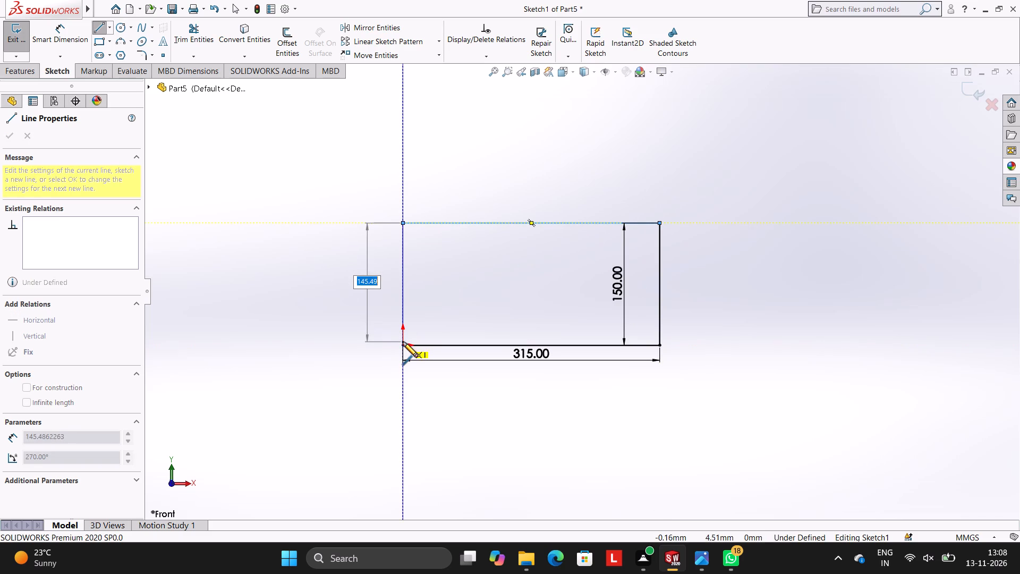
{"action": "left_click", "coordinate": [402, 347]}
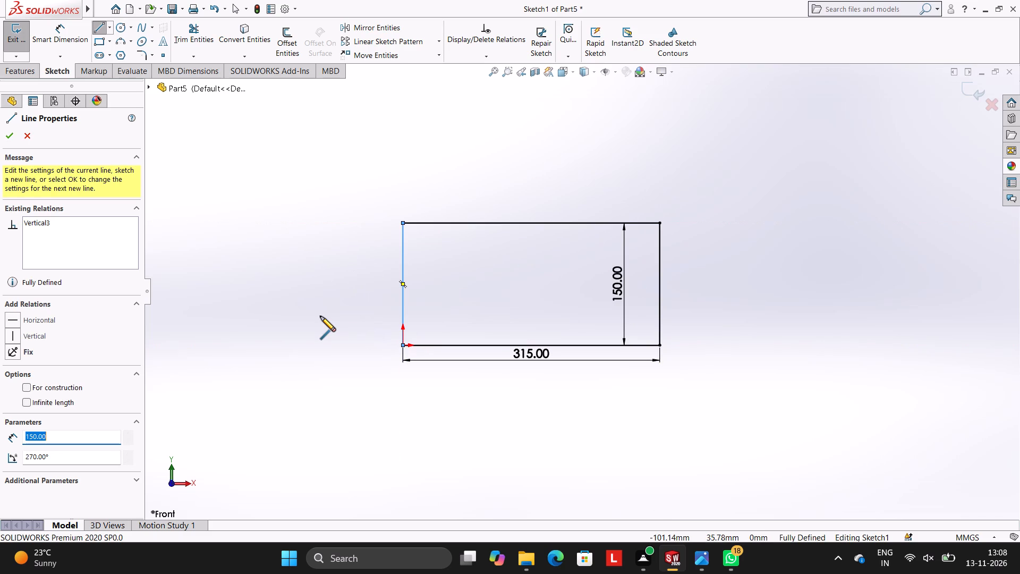
{"action": "key", "text": "Escape"}
{"action": "key", "text": "Escape"}
{"action": "key", "text": "Escape"}
{"action": "key", "text": "Escape"}
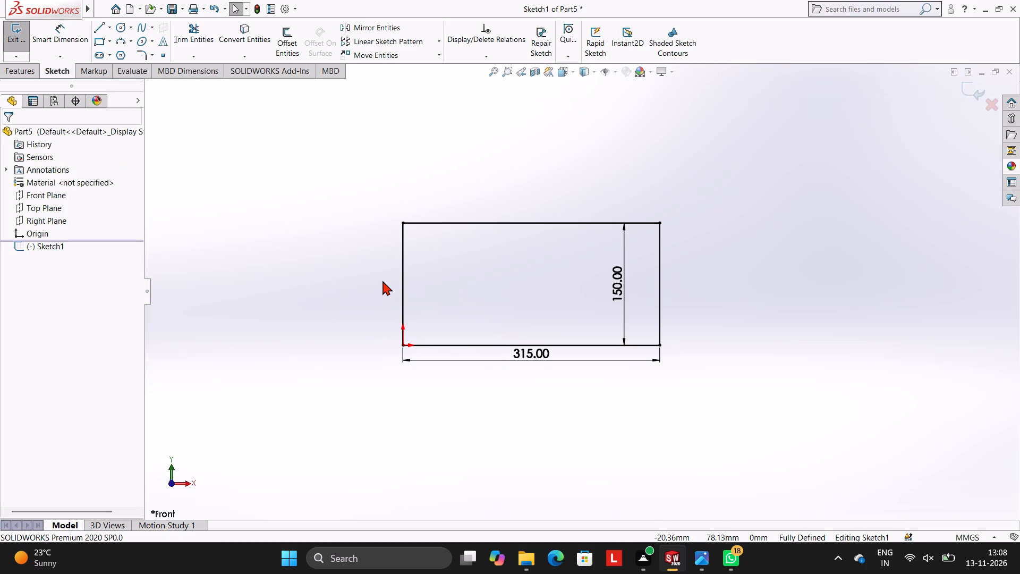
Round all four corners of the rectangle with 16 mm sketch fillets.
{"action": "left_click", "coordinate": [144, 55]}
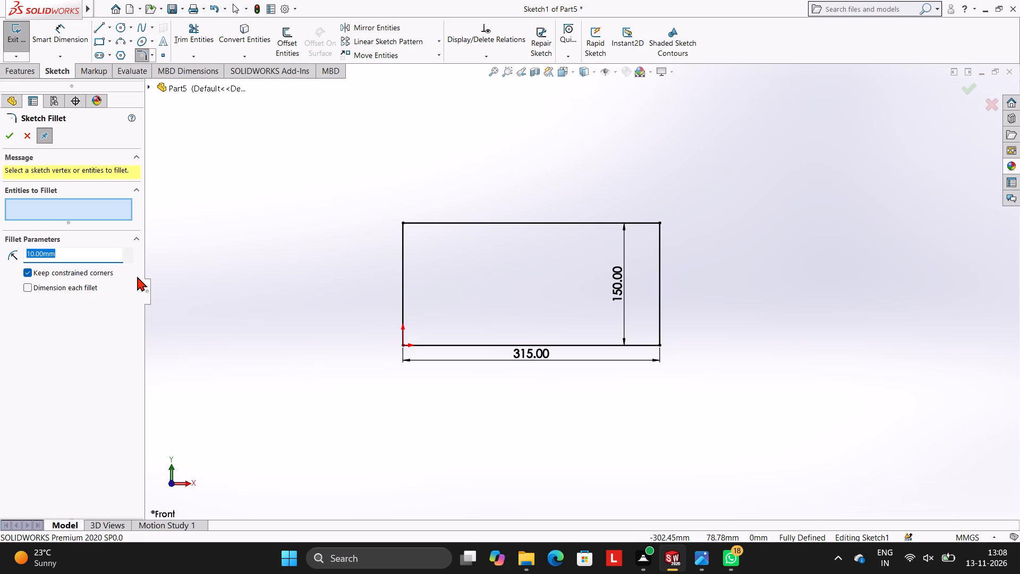
{"action": "type", "text": "16"}
{"action": "key", "text": "Return"}
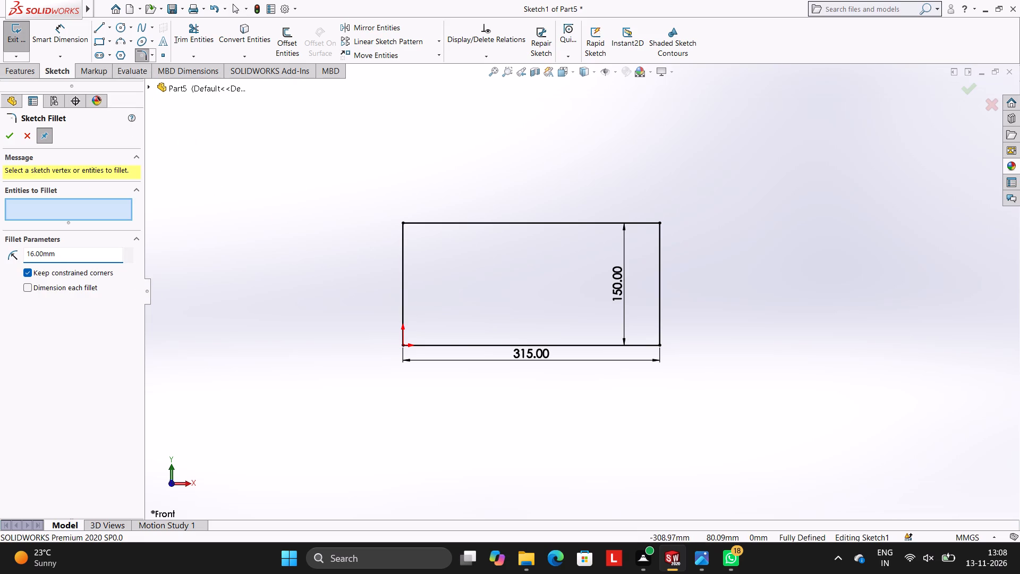
{"action": "left_click", "coordinate": [401, 241]}
{"action": "left_click", "coordinate": [420, 221]}
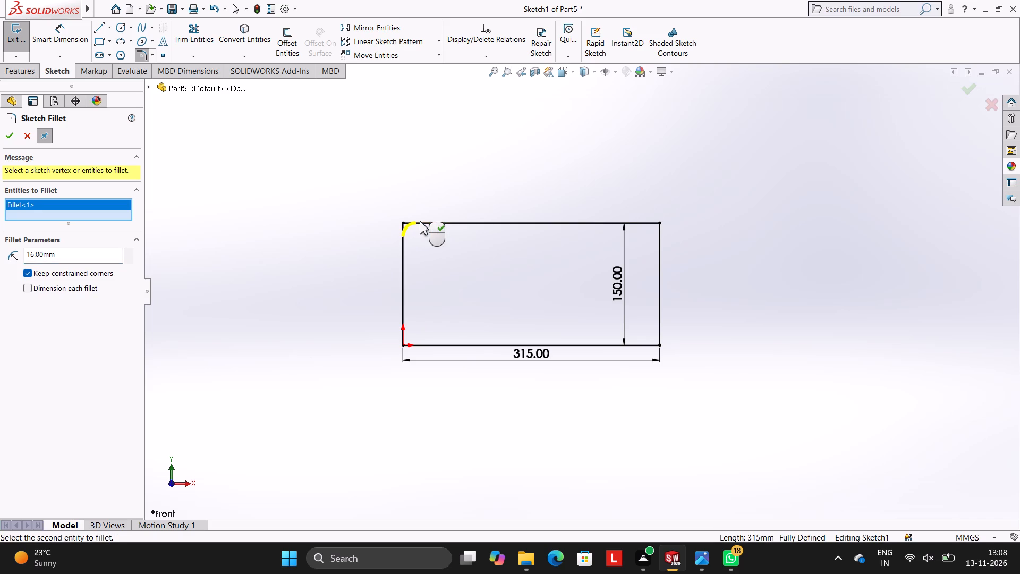
{"action": "left_click", "coordinate": [631, 221]}
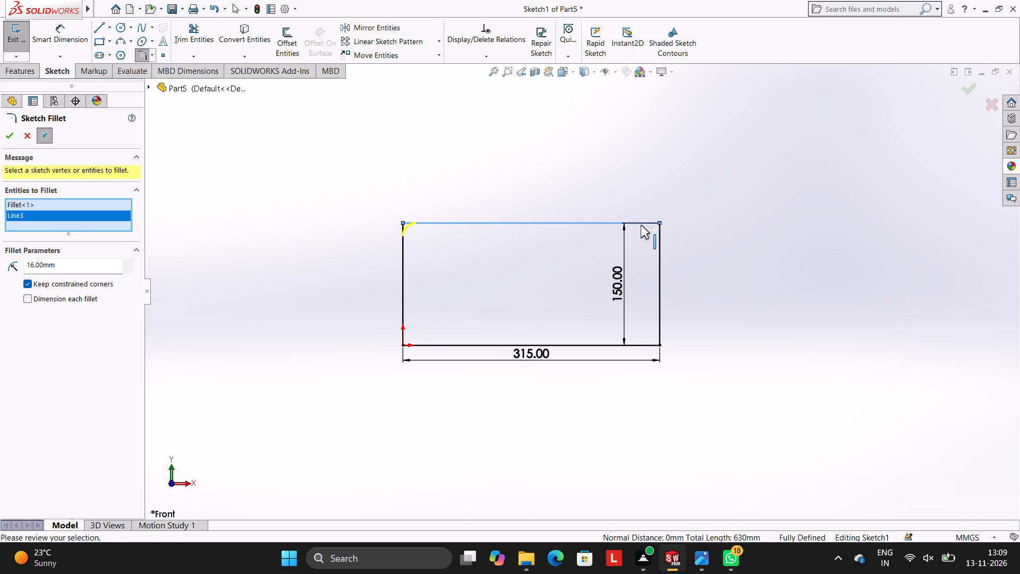
{"action": "left_click", "coordinate": [661, 243]}
{"action": "left_click", "coordinate": [661, 309]}
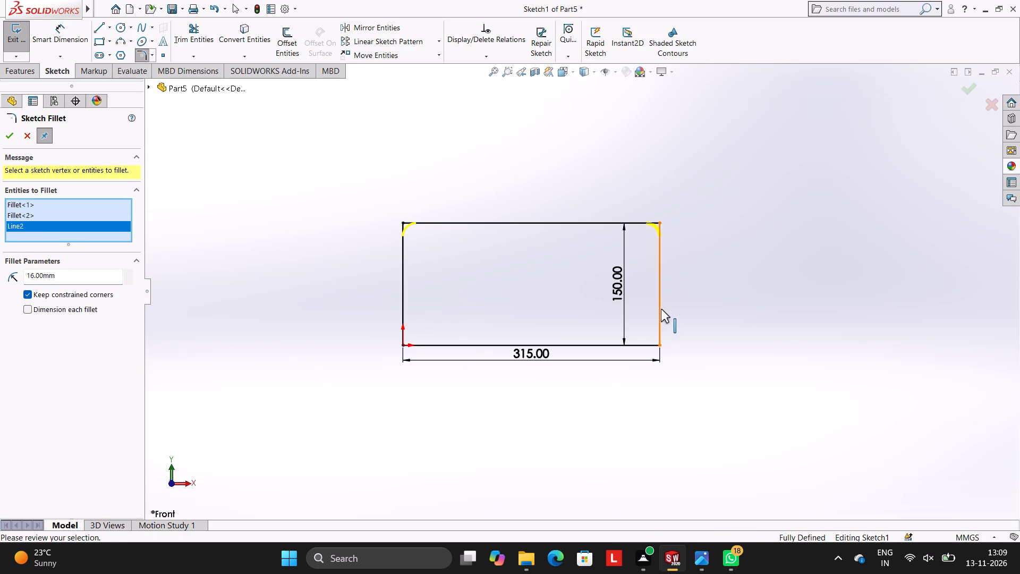
{"action": "left_click", "coordinate": [648, 344]}
{"action": "left_click", "coordinate": [402, 303]}
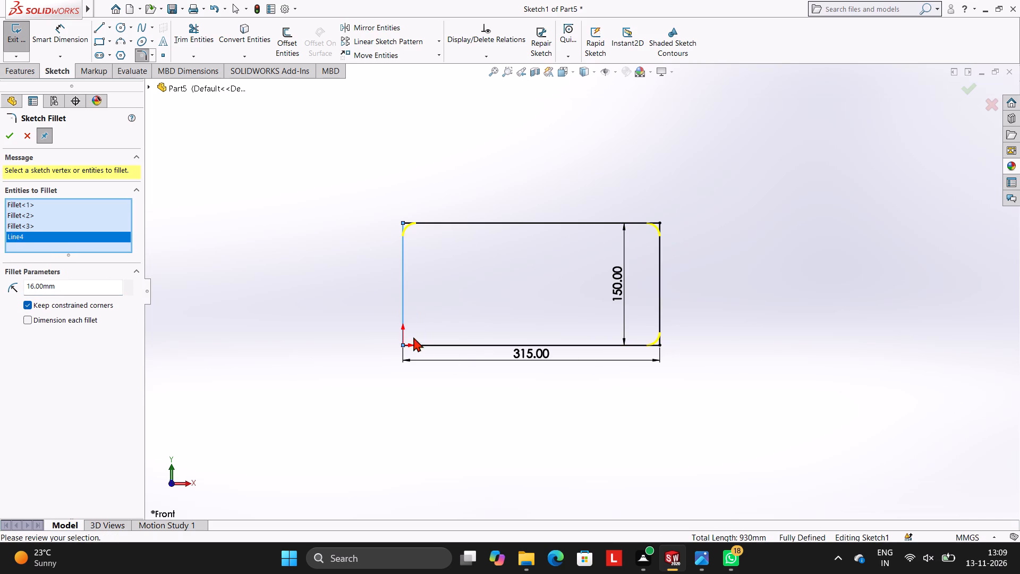
{"action": "left_click", "coordinate": [420, 344]}
{"action": "left_click", "coordinate": [10, 132]}
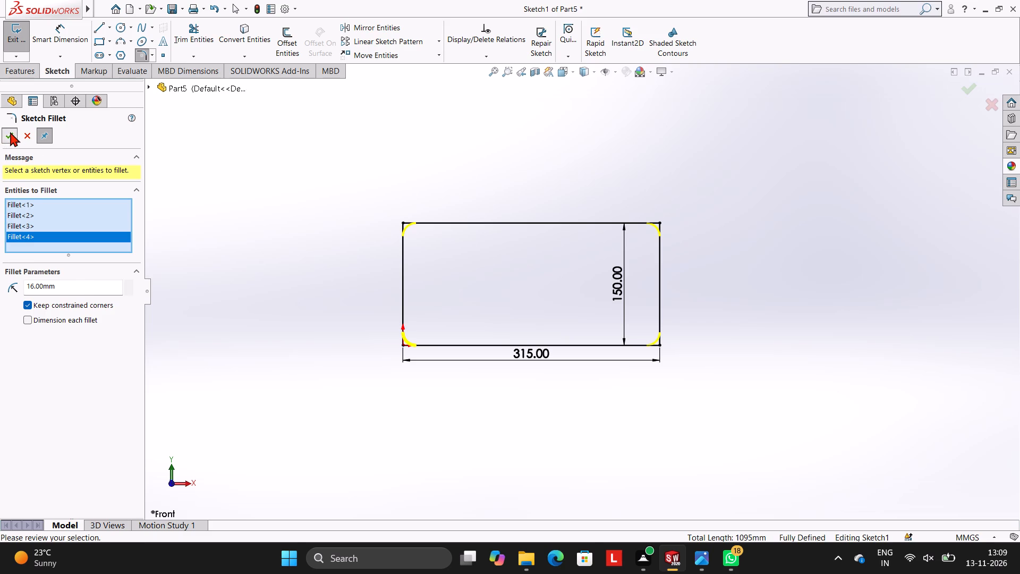
{"action": "left_click", "coordinate": [254, 223]}
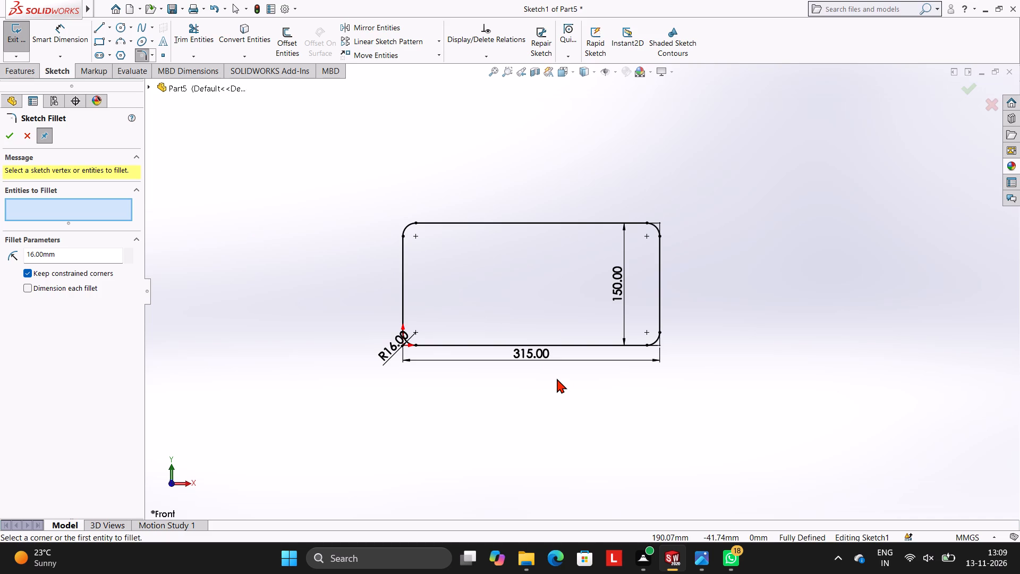
{"action": "left_click", "coordinate": [6, 138]}
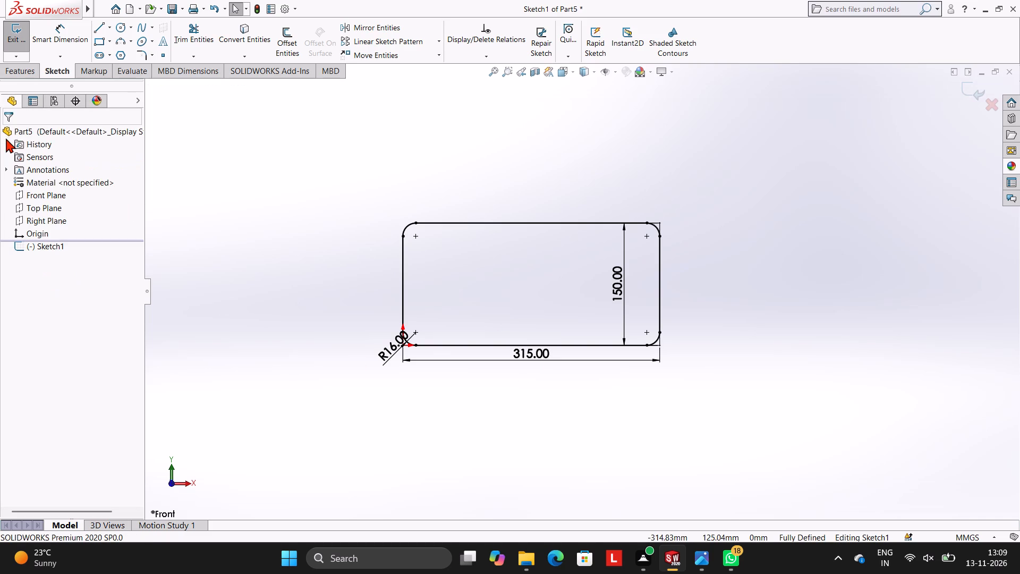
Extrude the rounded rectangle as a boss to a blind depth of 25 mm.
{"action": "left_click", "coordinate": [12, 78]}
{"action": "left_click", "coordinate": [21, 52]}
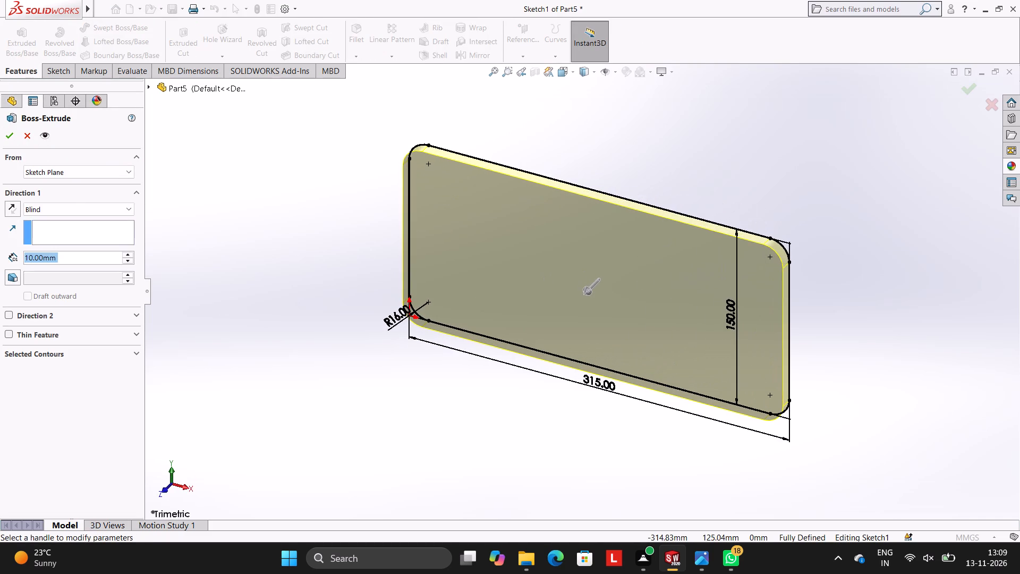
{"action": "type", "text": "25"}
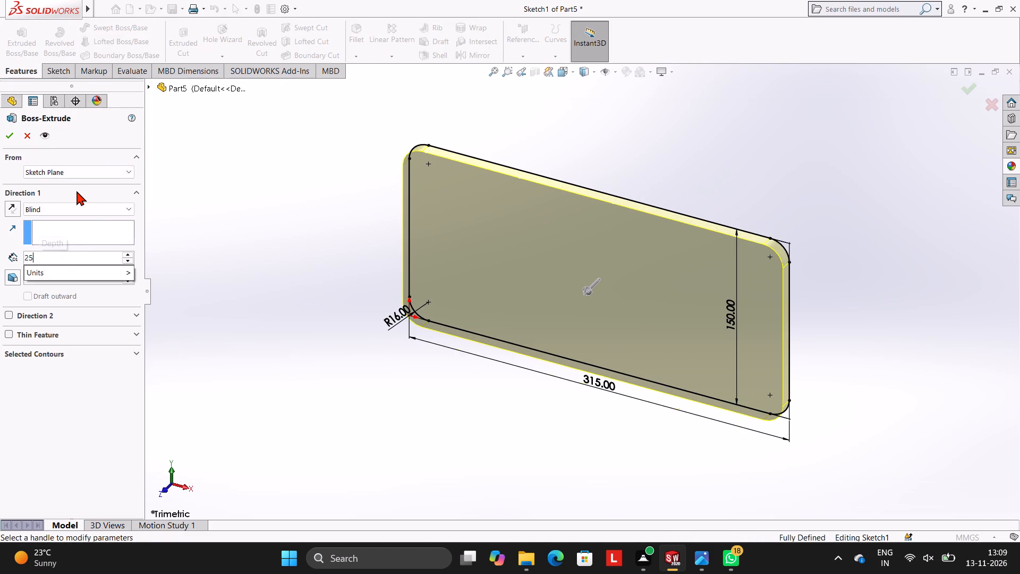
{"action": "key", "text": "Return"}
{"action": "left_click", "coordinate": [11, 138]}
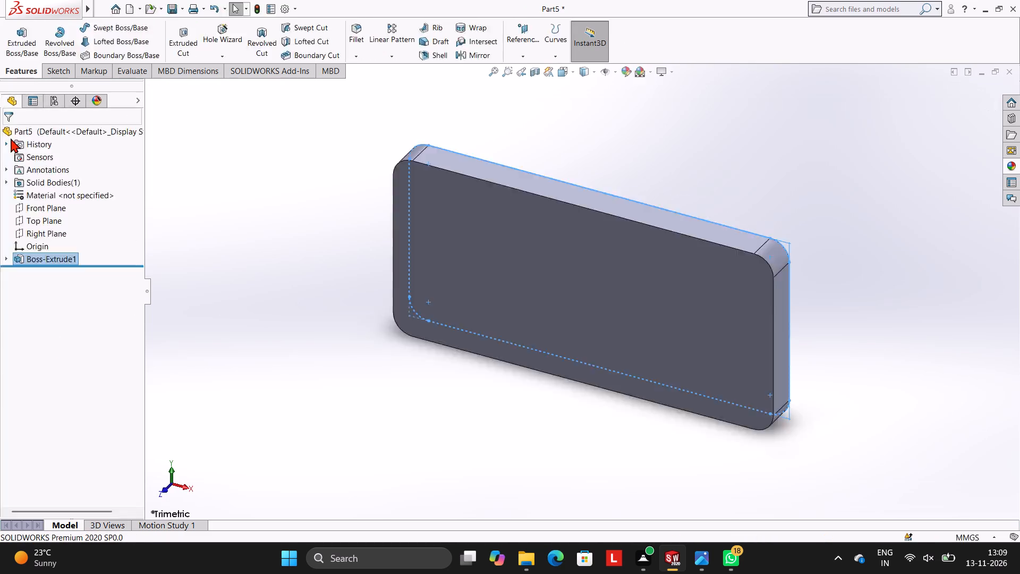
{"action": "left_click", "coordinate": [233, 167]}
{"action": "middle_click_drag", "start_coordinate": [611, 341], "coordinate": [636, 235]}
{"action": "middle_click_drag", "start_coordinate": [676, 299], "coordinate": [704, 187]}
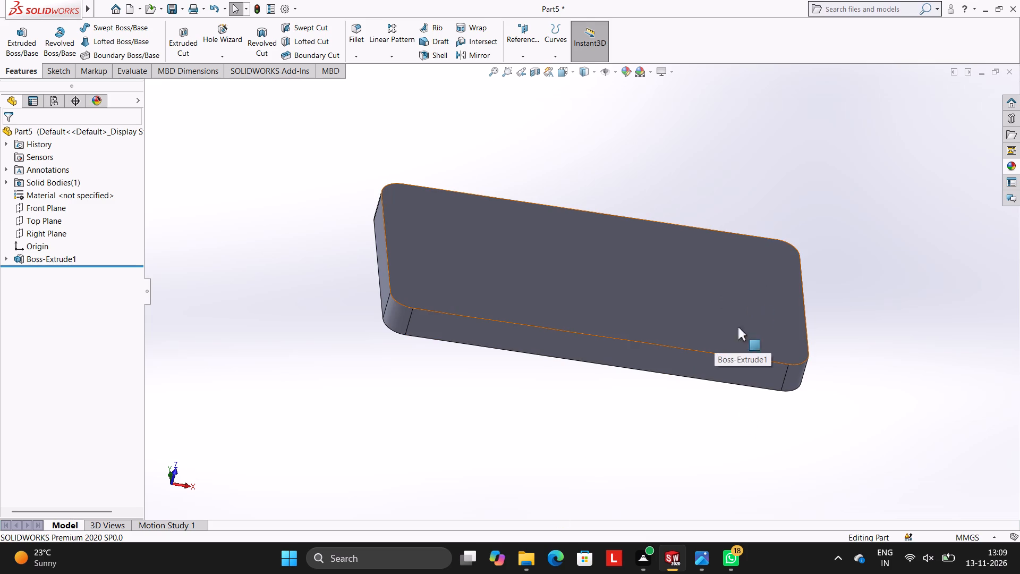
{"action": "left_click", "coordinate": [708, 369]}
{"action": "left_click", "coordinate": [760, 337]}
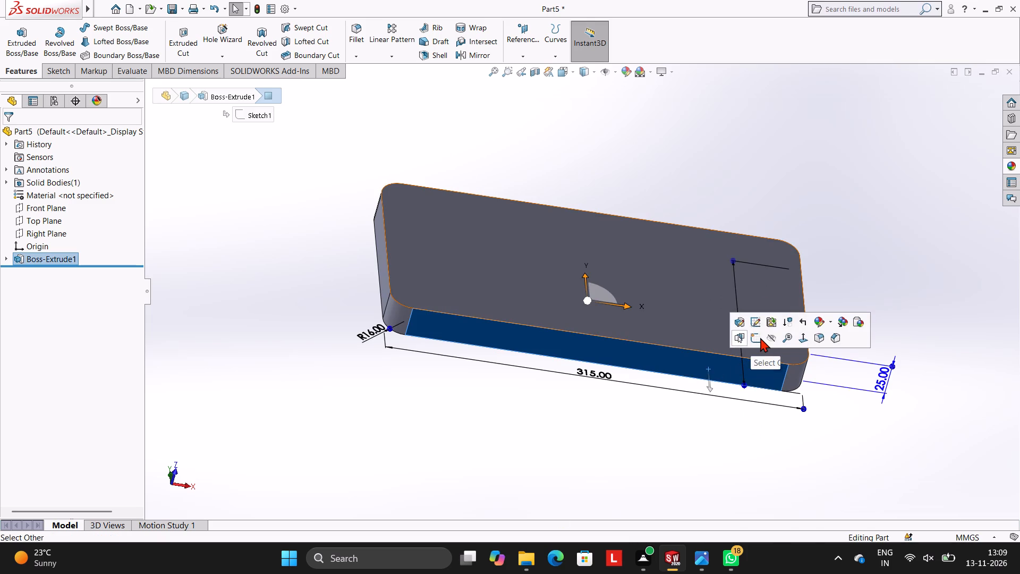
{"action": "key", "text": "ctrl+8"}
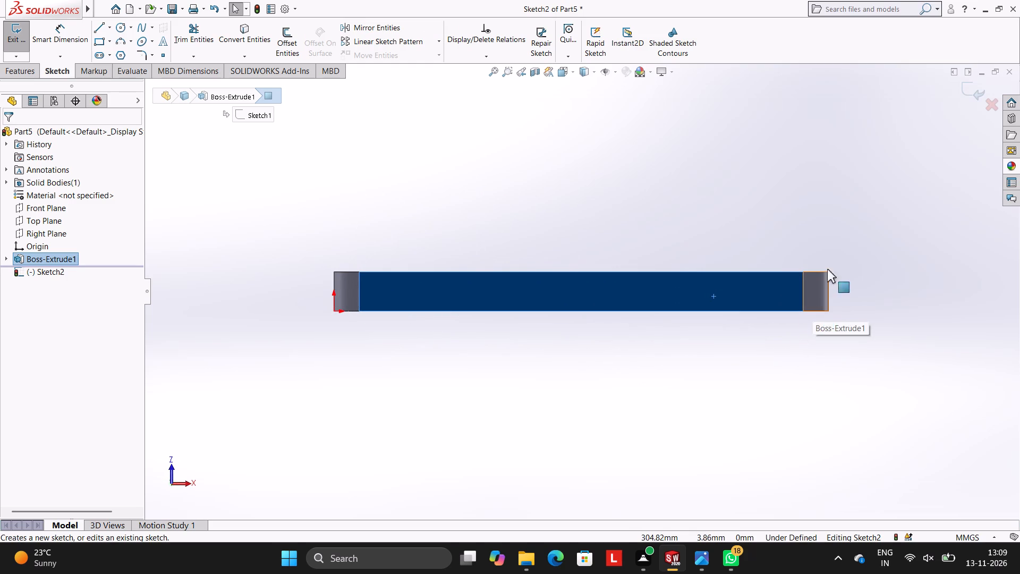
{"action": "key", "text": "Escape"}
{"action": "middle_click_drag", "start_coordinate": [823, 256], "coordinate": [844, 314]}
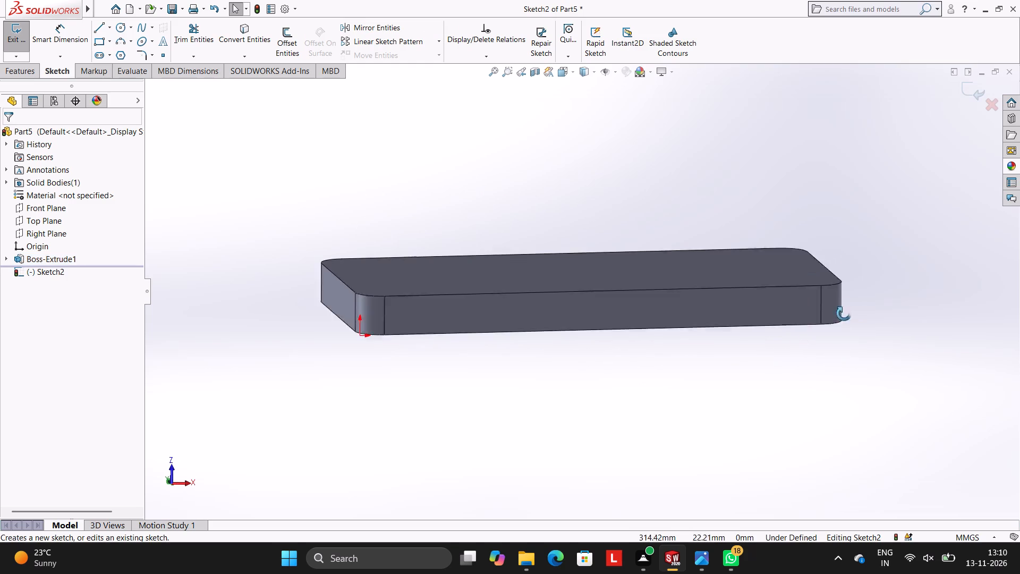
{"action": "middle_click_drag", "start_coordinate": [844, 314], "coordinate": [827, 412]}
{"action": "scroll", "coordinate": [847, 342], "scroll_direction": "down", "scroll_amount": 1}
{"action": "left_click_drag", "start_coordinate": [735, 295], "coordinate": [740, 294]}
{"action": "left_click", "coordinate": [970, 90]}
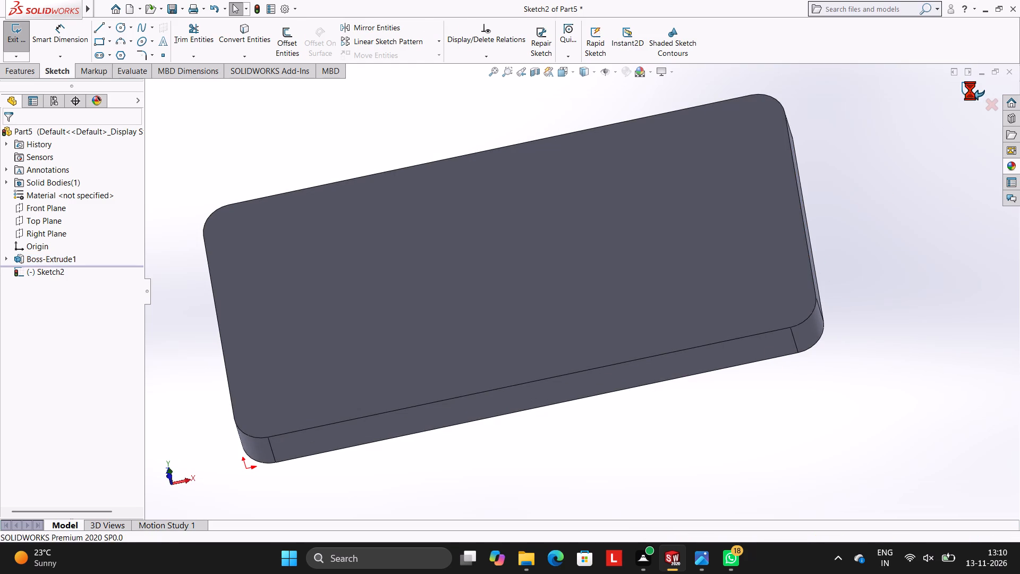
Open a new sketch on the plate's large front face.
{"action": "left_click", "coordinate": [559, 233]}
{"action": "left_click", "coordinate": [607, 199]}
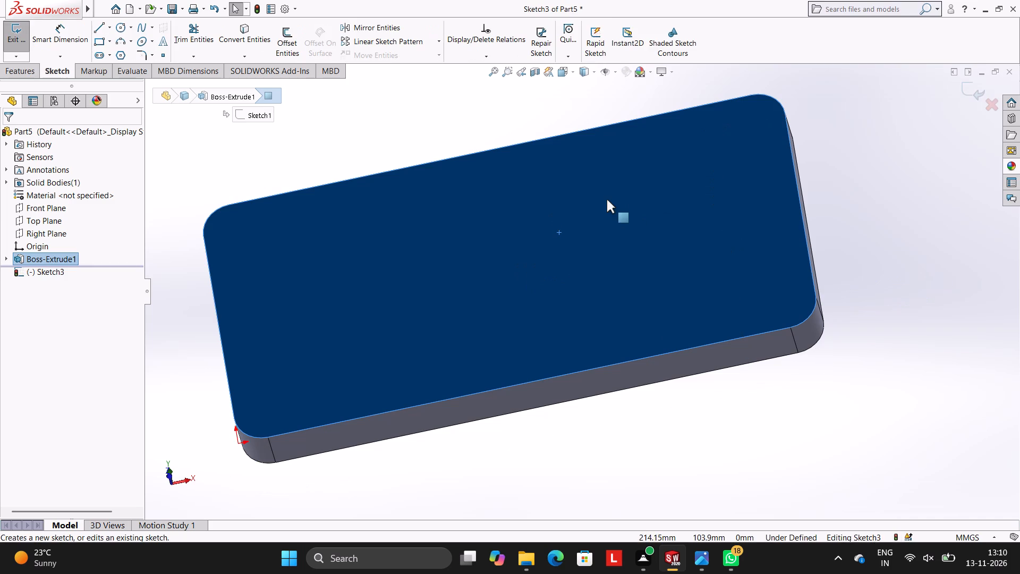
{"action": "key", "text": "ctrl+8"}
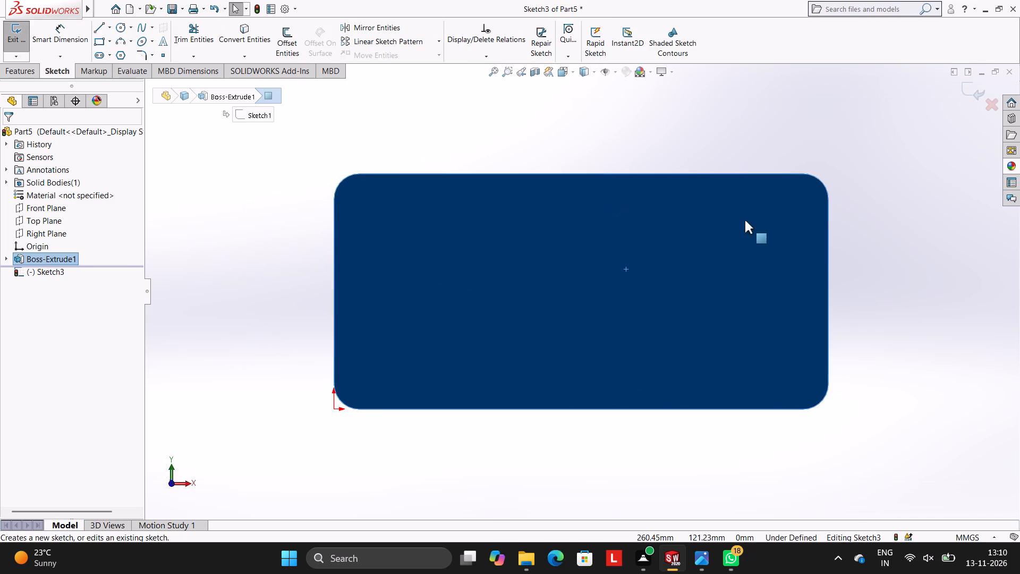
{"action": "scroll", "coordinate": [745, 220], "scroll_direction": "up", "scroll_amount": 3}
{"action": "scroll", "coordinate": [745, 220], "scroll_direction": "down", "scroll_amount": 2}
{"action": "scroll", "coordinate": [643, 301], "scroll_direction": "up", "scroll_amount": 2}
{"action": "scroll", "coordinate": [645, 301], "scroll_direction": "down", "scroll_amount": 3}
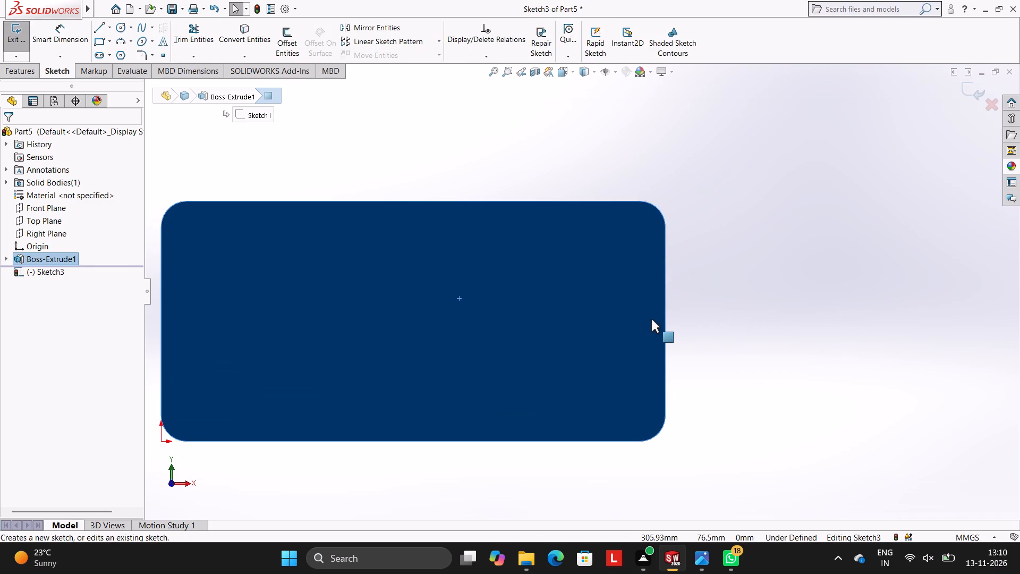
{"action": "key", "text": "Escape"}
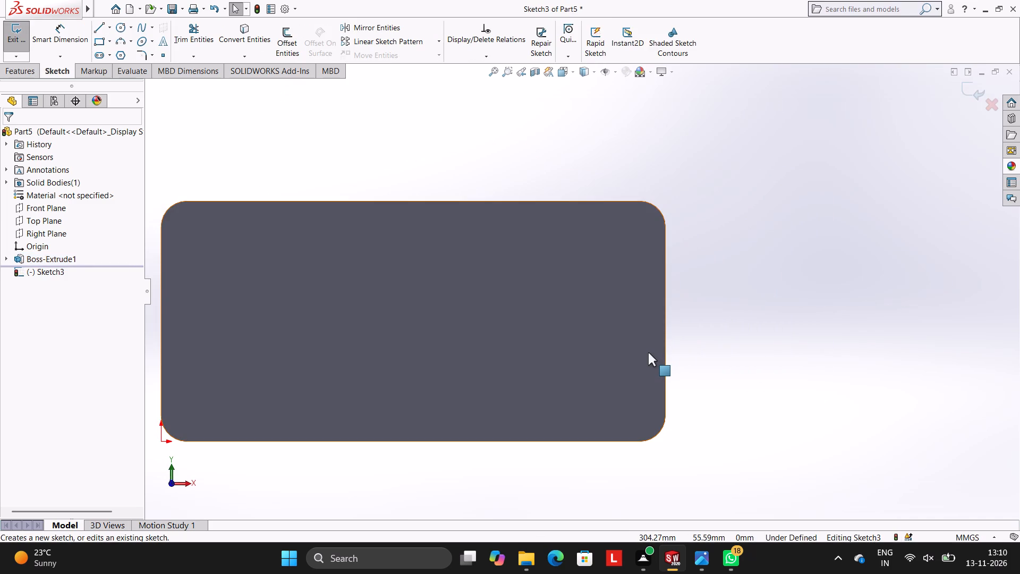
Draw a 210 mm horizontal line inward from the midpoint of the plate's right-hand vertical edge.
{"action": "left_click", "coordinate": [99, 25]}
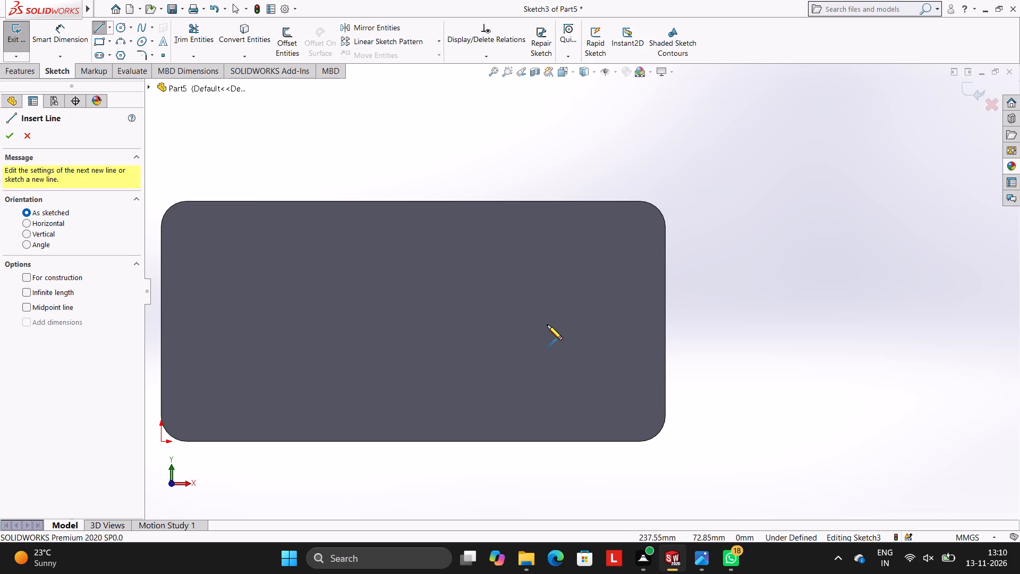
{"action": "left_click", "coordinate": [665, 322]}
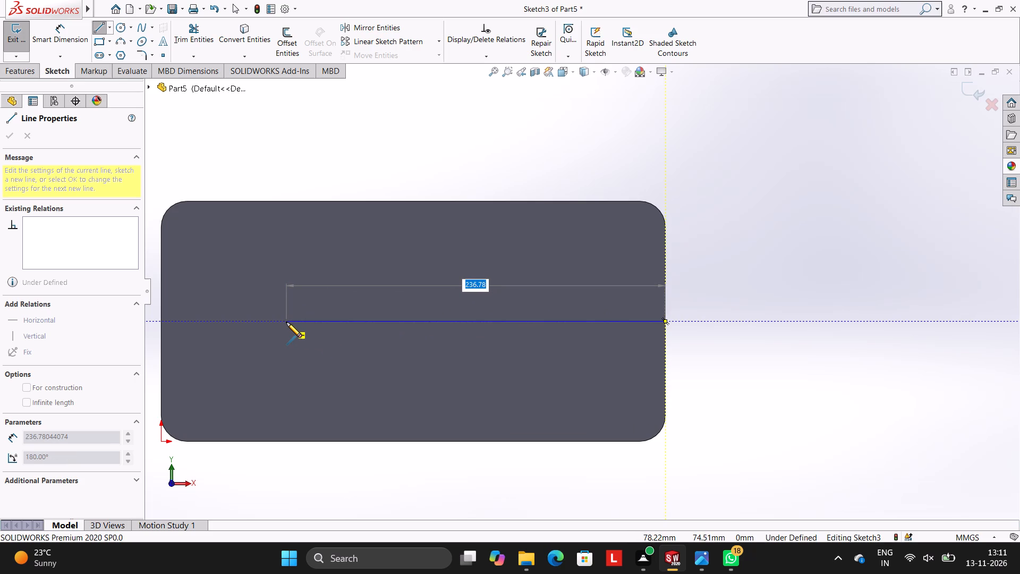
{"action": "type", "text": "210"}
{"action": "key", "text": "Return"}
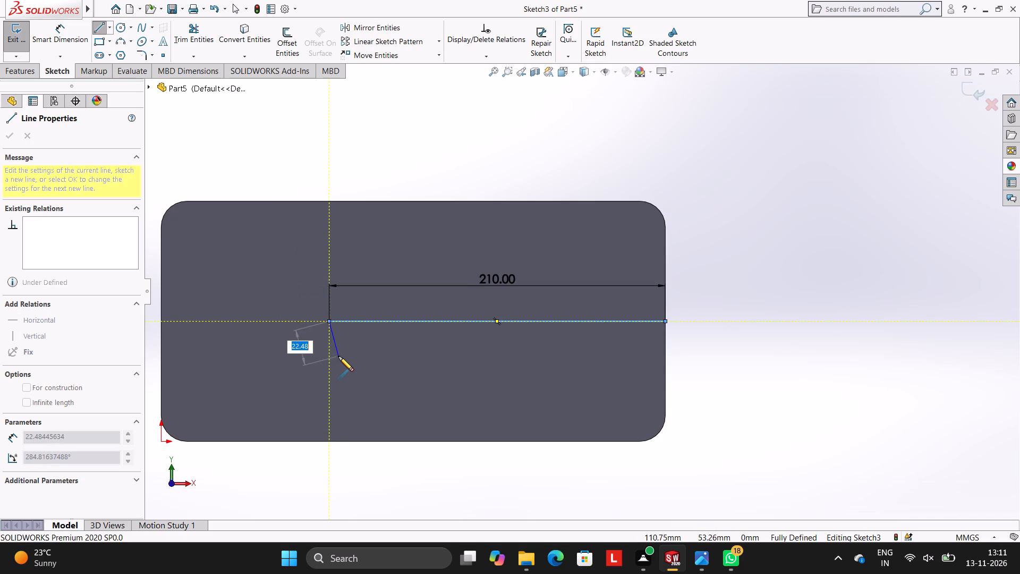
{"action": "key", "text": "Escape"}
{"action": "key", "text": "Escape"}
{"action": "key", "text": "Escape"}
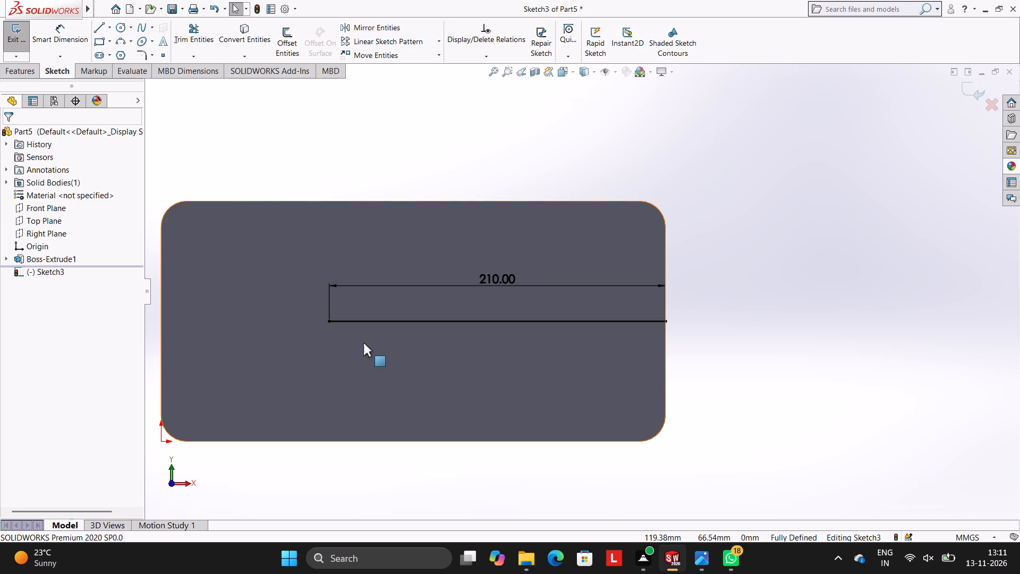
Sketch a circle of radius 75 mm centred on the inner end of the 210 mm line, with diameter dimensions switched off.
{"action": "left_click", "coordinate": [118, 29]}
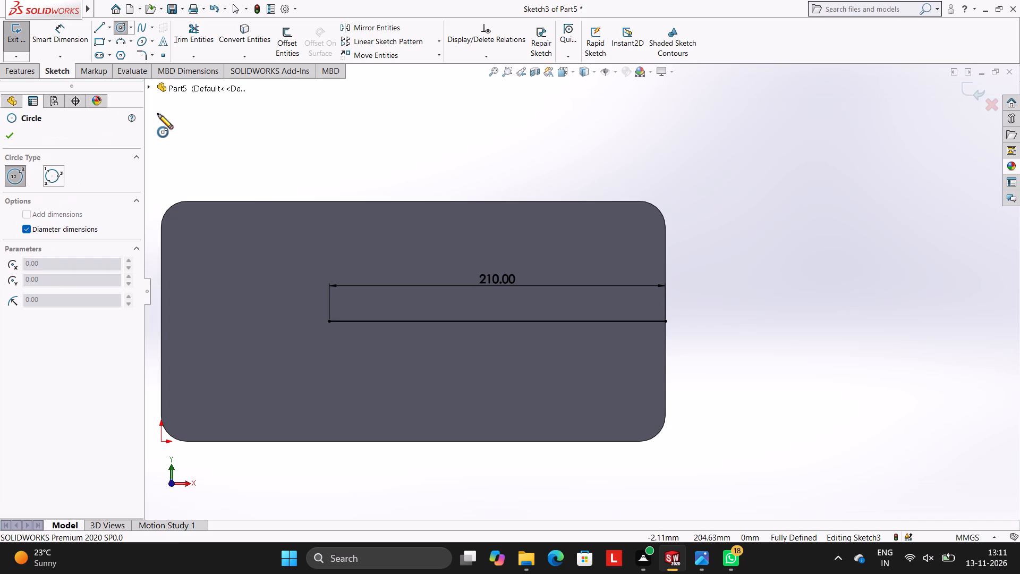
{"action": "left_click", "coordinate": [71, 230]}
{"action": "left_click", "coordinate": [330, 322]}
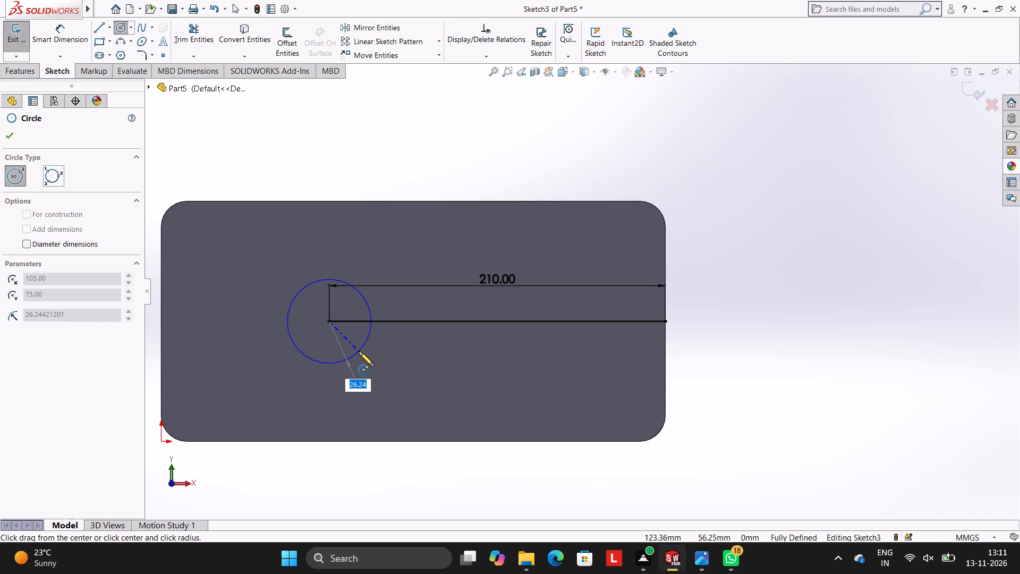
{"action": "type", "text": "75"}
{"action": "key", "text": "Return"}
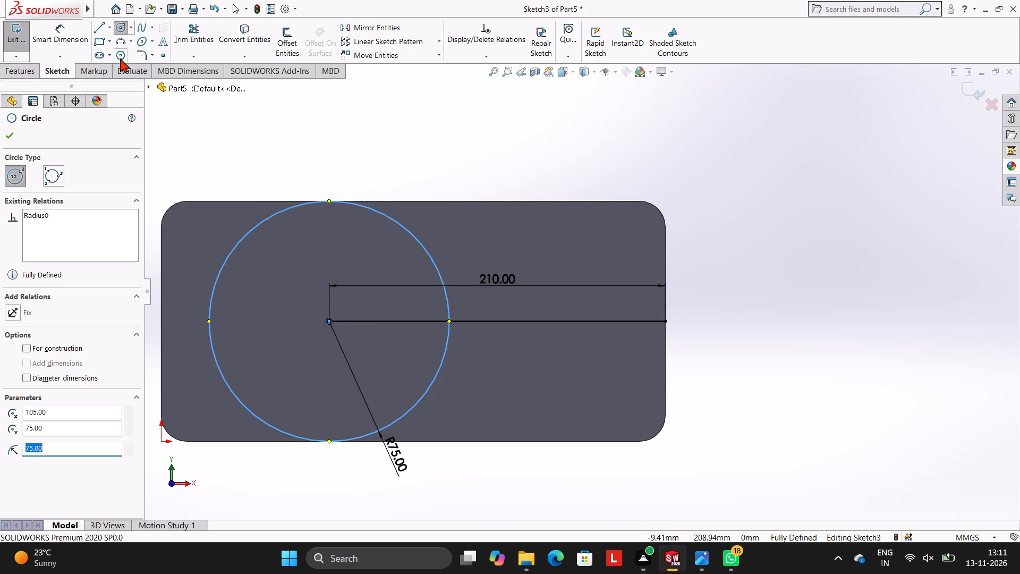
Draw a 60 mm horizontal line along the plate's top edge, starting from the circle's top point.
{"action": "left_click", "coordinate": [102, 24]}
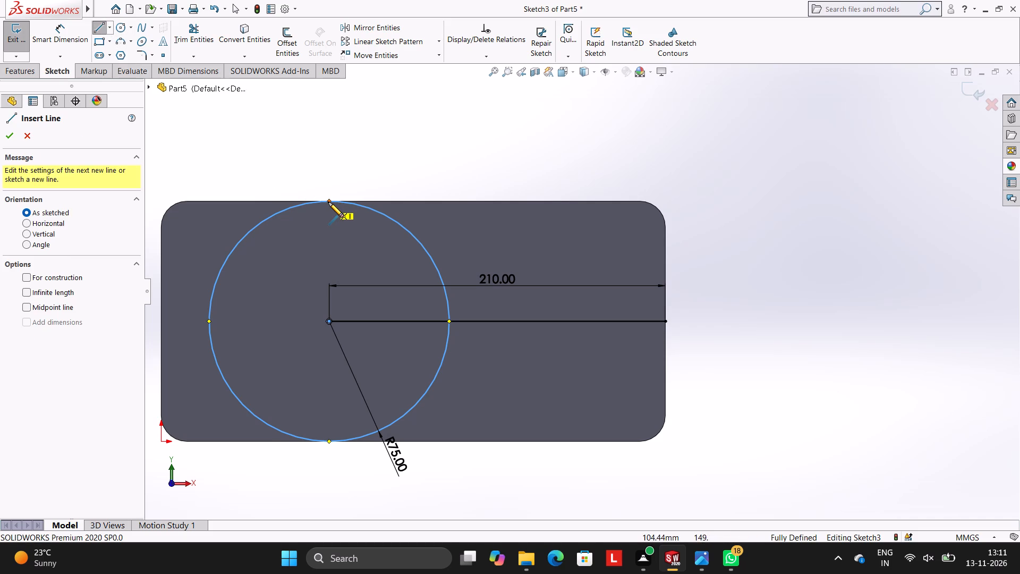
{"action": "left_click", "coordinate": [328, 202]}
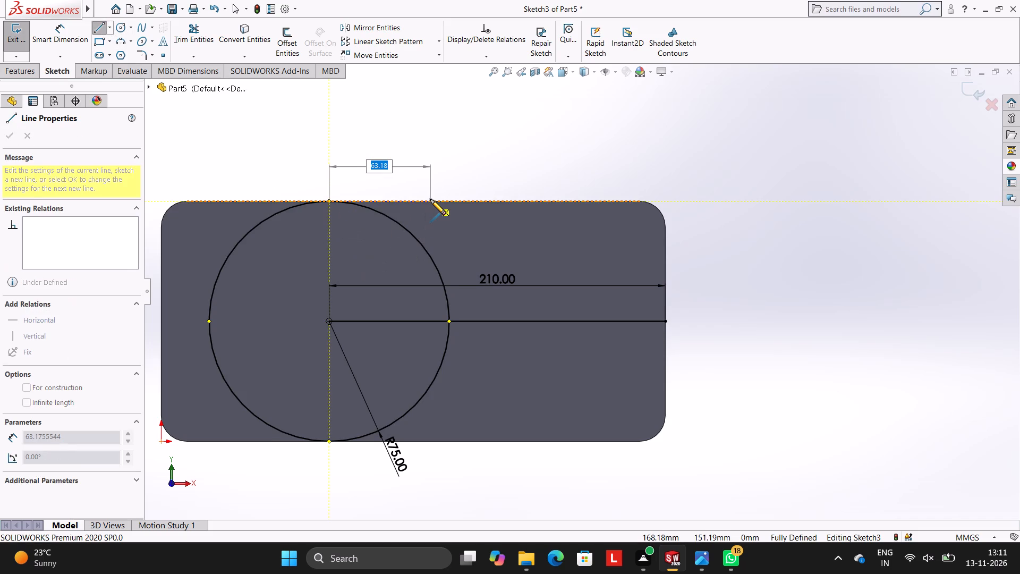
{"action": "type", "text": "60"}
{"action": "key", "text": "Return"}
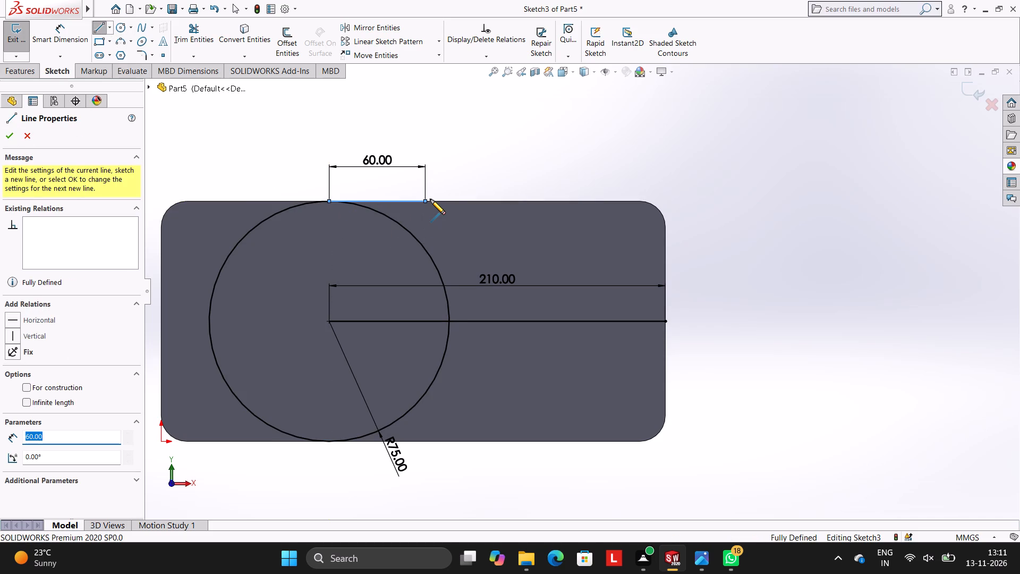
{"action": "key", "text": "Escape"}
{"action": "key", "text": "Escape"}
{"action": "key", "text": "Escape"}
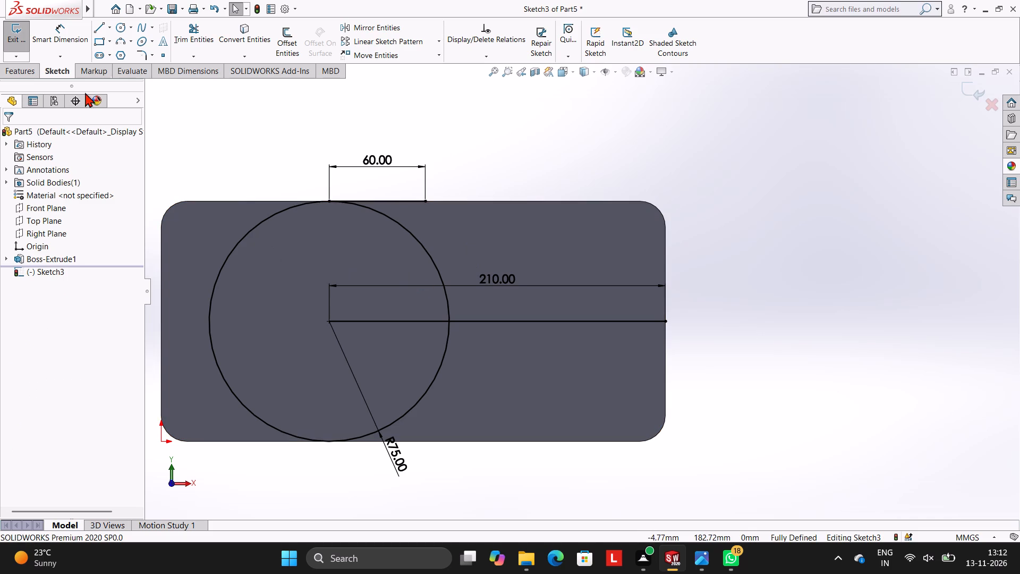
Draw a vertical line from the free end of the 60 mm line down to the 210 mm line.
{"action": "left_click", "coordinate": [100, 23]}
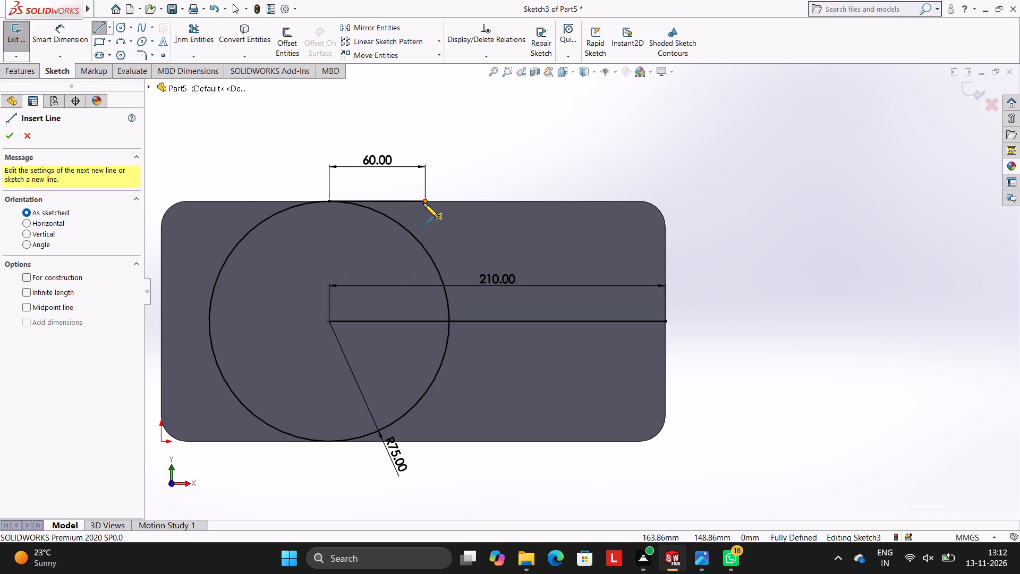
{"action": "left_click", "coordinate": [424, 200]}
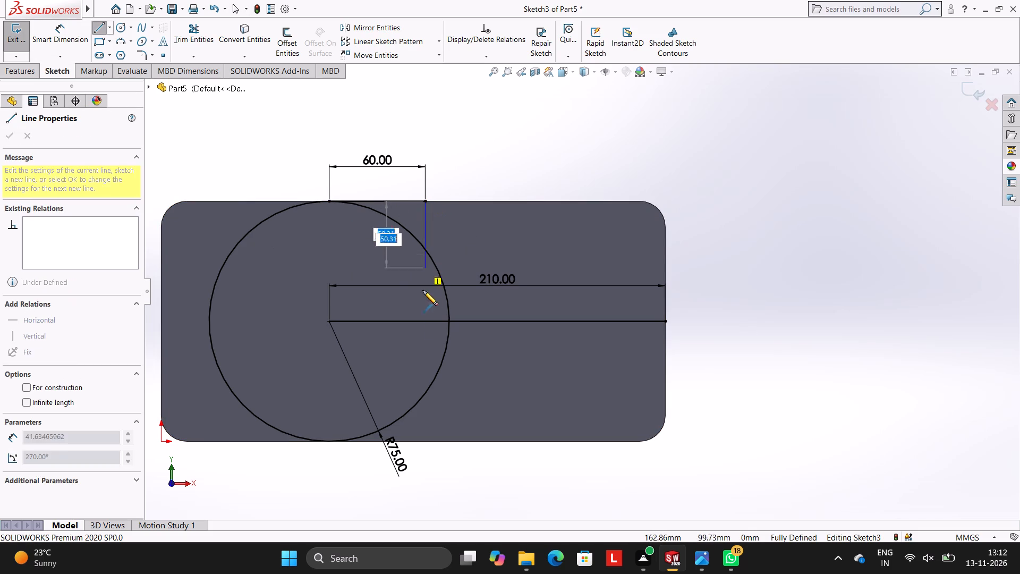
{"action": "left_click", "coordinate": [425, 322]}
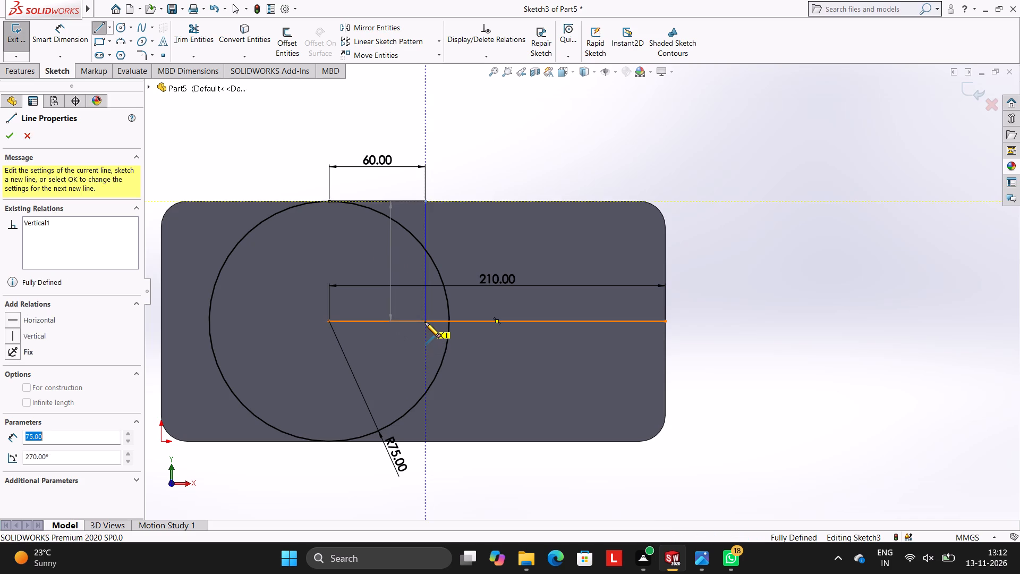
{"action": "key", "text": "Escape"}
{"action": "key", "text": "Escape"}
{"action": "key", "text": "Escape"}
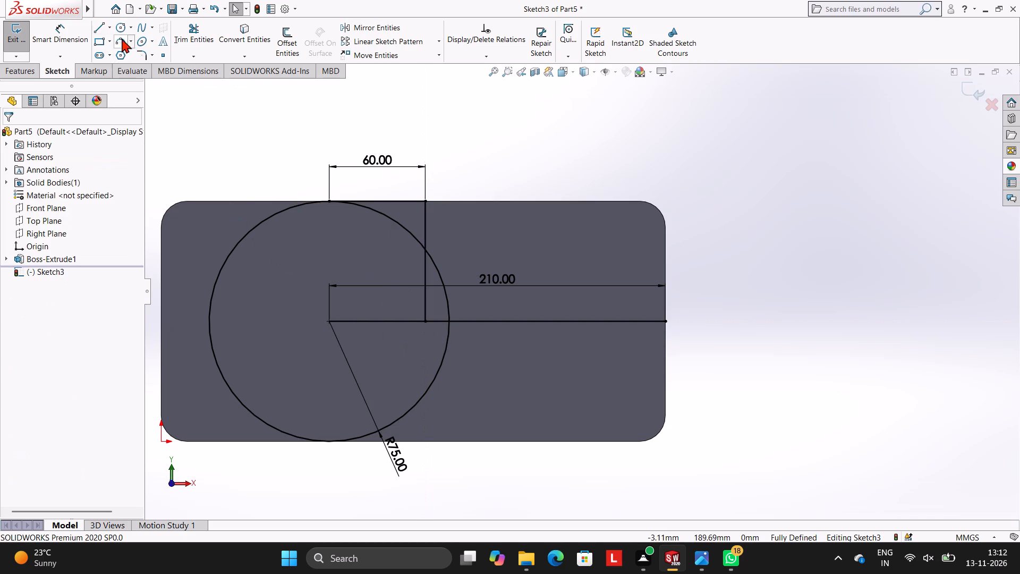
Sketch a second circle of radius 75 mm centred where the vertical line meets the 210 mm line.
{"action": "left_click", "coordinate": [121, 24]}
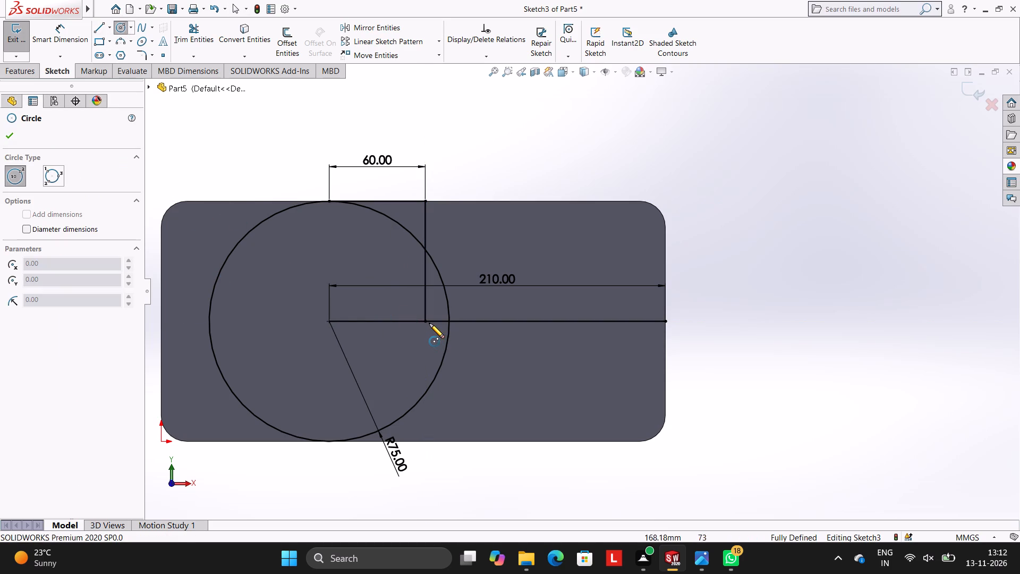
{"action": "left_click", "coordinate": [425, 323]}
{"action": "key", "text": "6"}
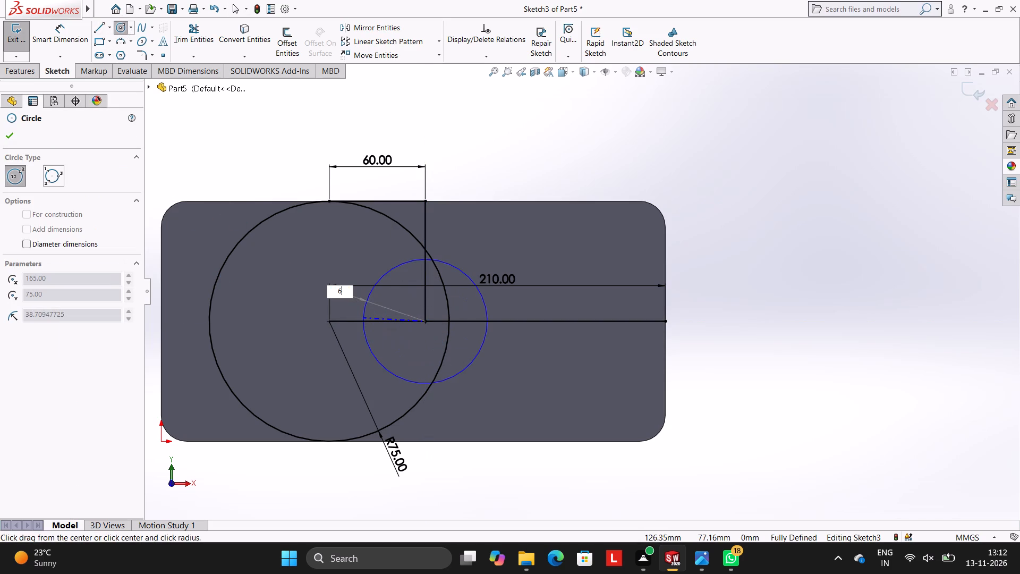
{"action": "key", "text": "0"}
{"action": "key", "text": "BackSpace"}
{"action": "key", "text": "BackSpace"}
{"action": "type", "text": "75"}
{"action": "key", "text": "Return"}
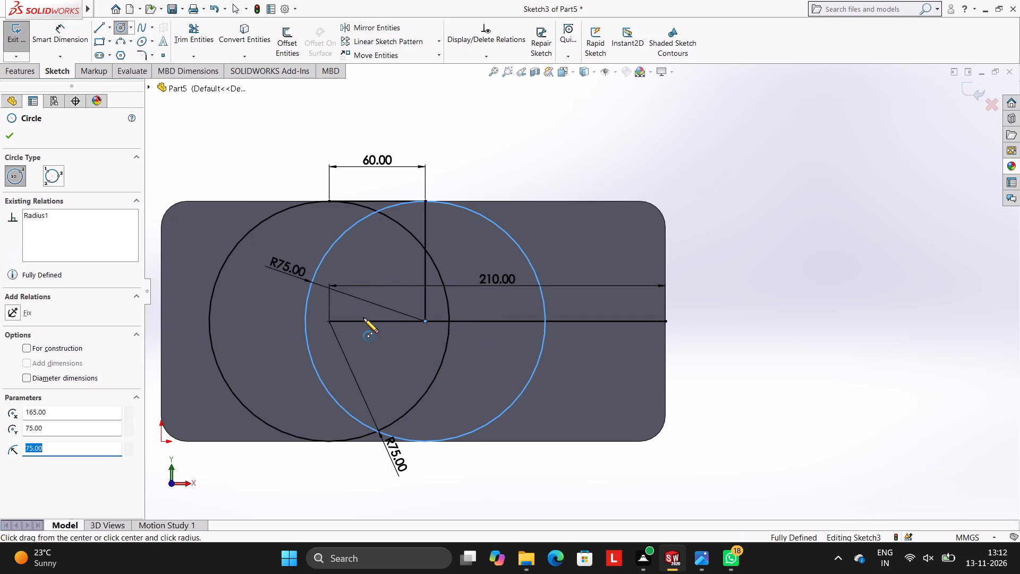
{"action": "key", "text": "Escape"}
{"action": "key", "text": "Escape"}
{"action": "key", "text": "Escape"}
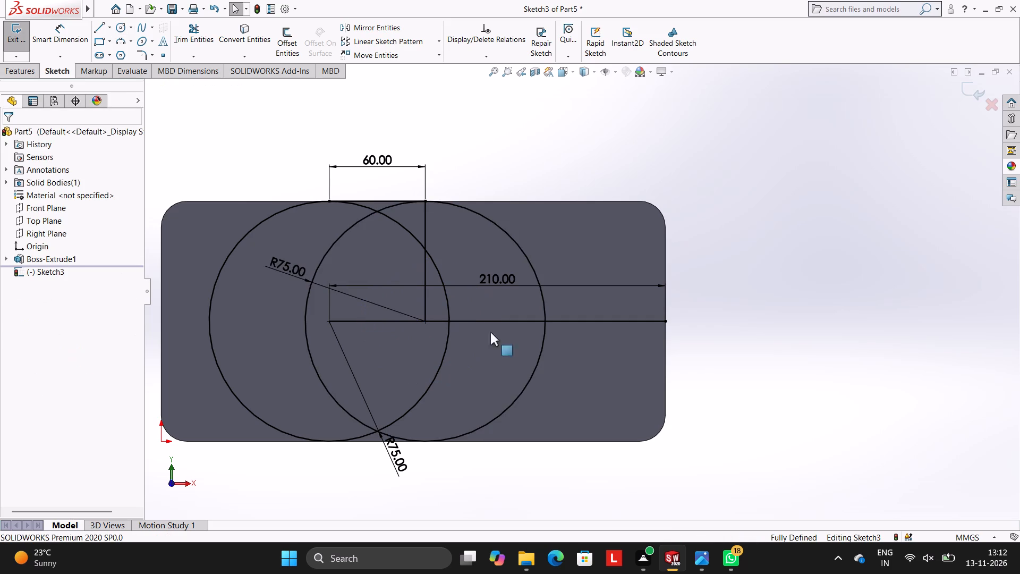
Draw a horizontal line along the plate's bottom edge joining the lowest points of the two circles.
{"action": "scroll", "coordinate": [474, 355], "scroll_direction": "up", "scroll_amount": 1}
{"action": "scroll", "coordinate": [465, 326], "scroll_direction": "down", "scroll_amount": 2}
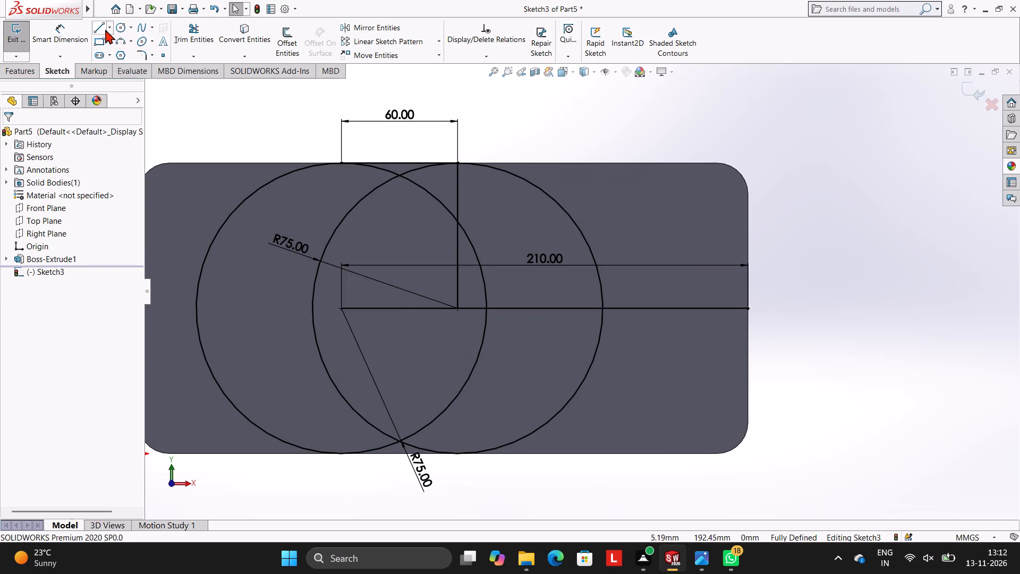
{"action": "left_click", "coordinate": [100, 27]}
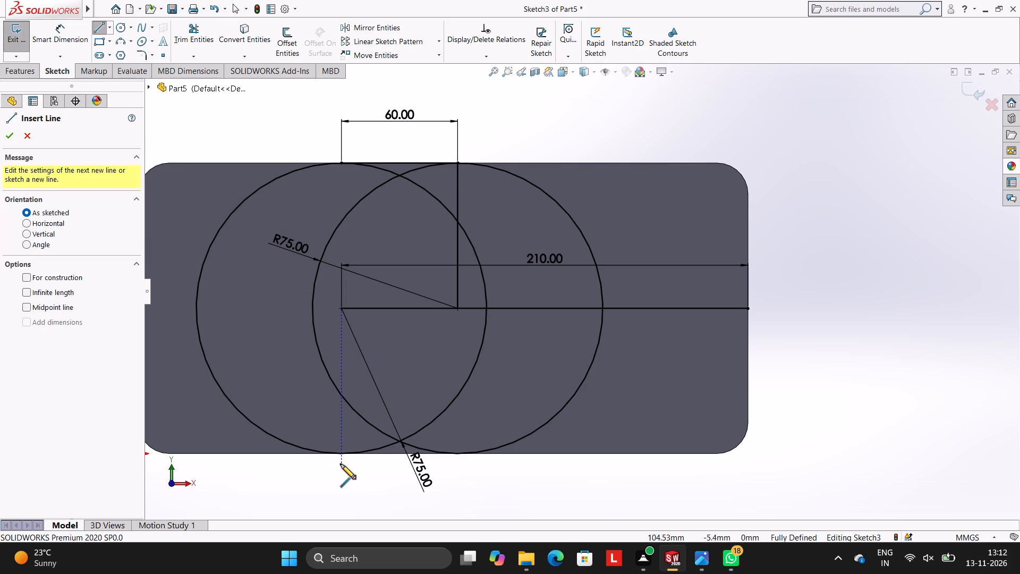
{"action": "left_click", "coordinate": [342, 454]}
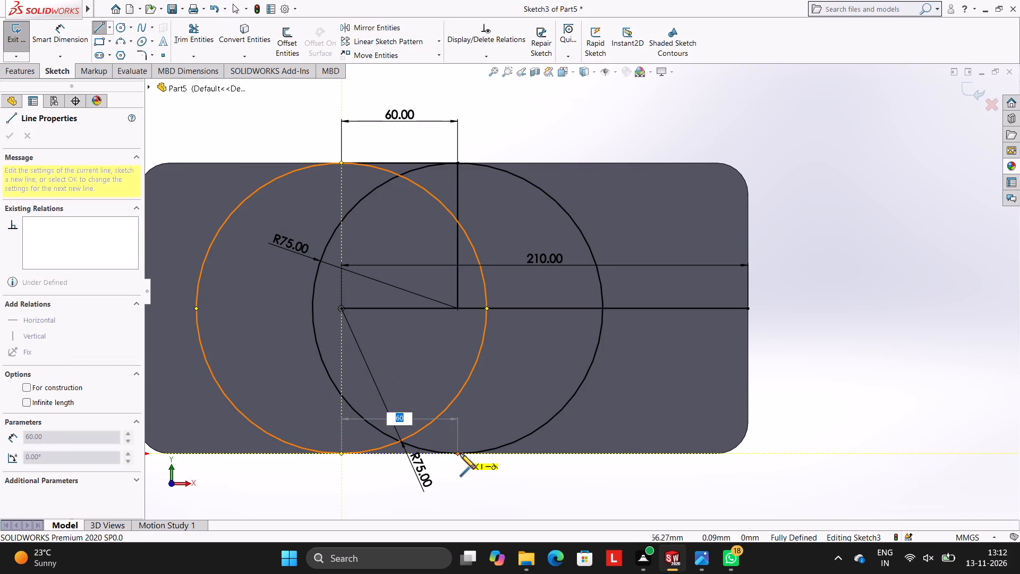
{"action": "left_click", "coordinate": [457, 454]}
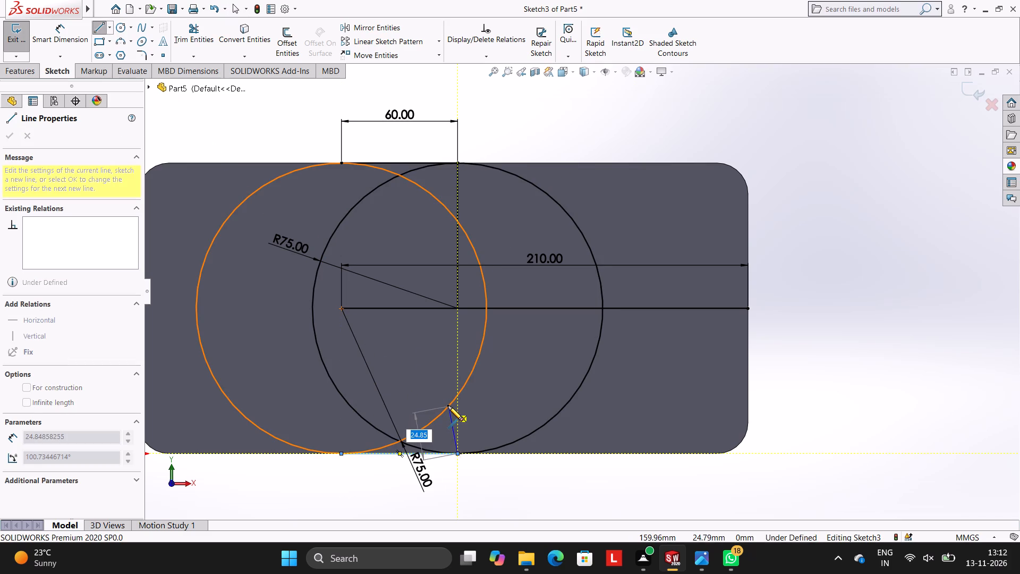
{"action": "key", "text": "Escape"}
{"action": "key", "text": "Escape"}
{"action": "key", "text": "Escape"}
Trim the overlapping inner arcs of the two circles to the closest intersections.
{"action": "left_click", "coordinate": [201, 46]}
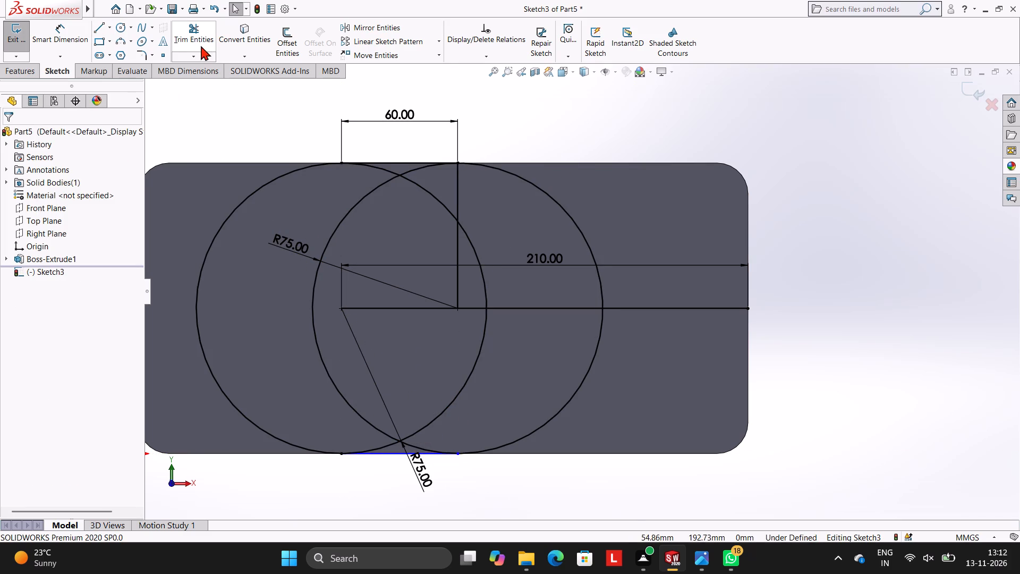
{"action": "left_click", "coordinate": [349, 214]}
{"action": "left_click", "coordinate": [485, 327]}
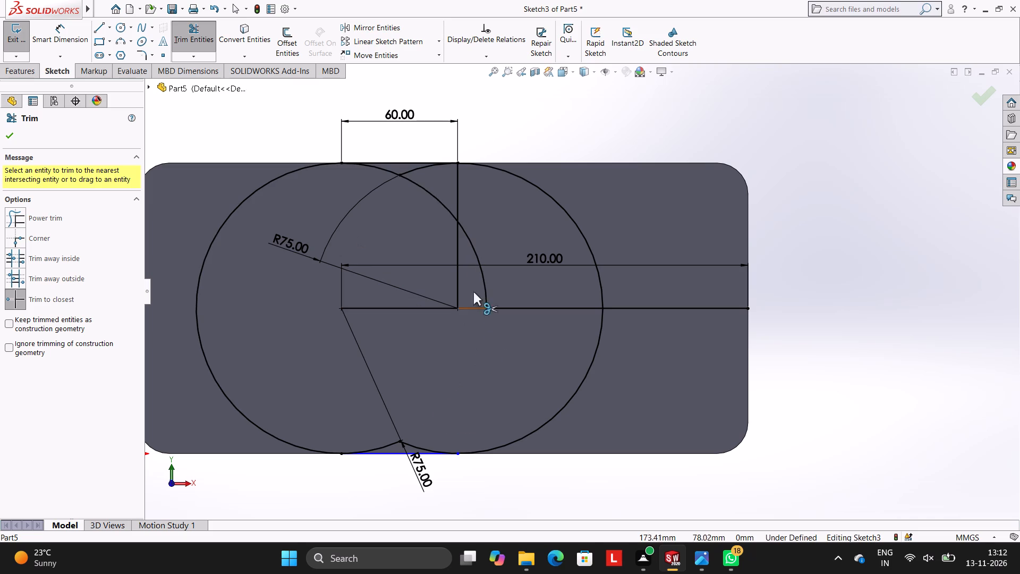
{"action": "left_click", "coordinate": [429, 192]}
{"action": "left_click", "coordinate": [401, 171]}
{"action": "left_click", "coordinate": [389, 171]}
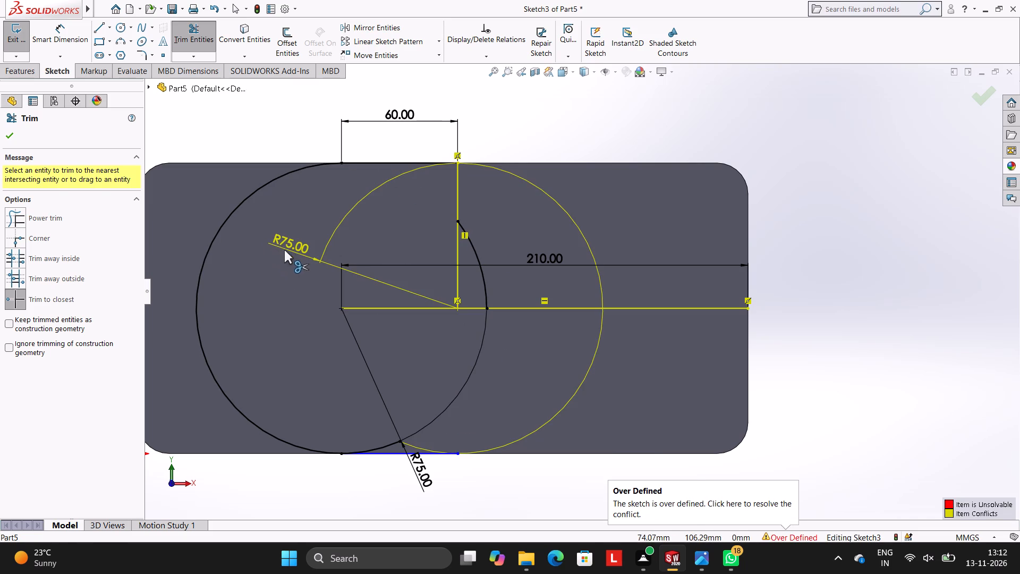
Leave trimming and delete the R75 radius dimension of the second circle.
{"action": "key", "text": "Escape"}
{"action": "key", "text": "grave"}
{"action": "key", "text": "Escape"}
{"action": "key", "text": "Escape"}
{"action": "right_click", "coordinate": [297, 240]}
{"action": "left_click", "coordinate": [341, 390]}
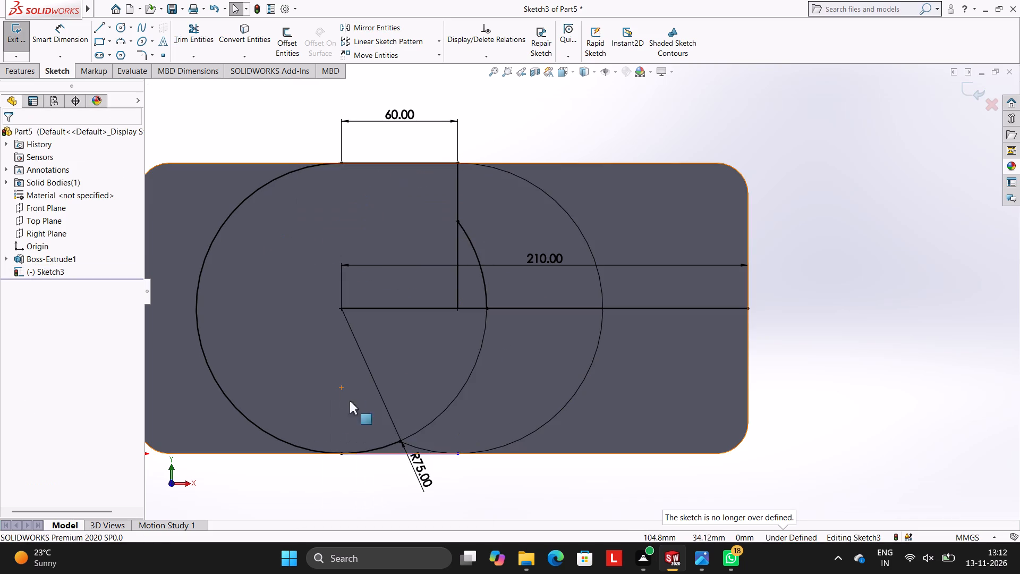
Trim the two short leftover arc pieces beside the circles' lower intersection, just above the bottom line.
{"action": "left_click", "coordinate": [193, 39]}
{"action": "left_click", "coordinate": [385, 446]}
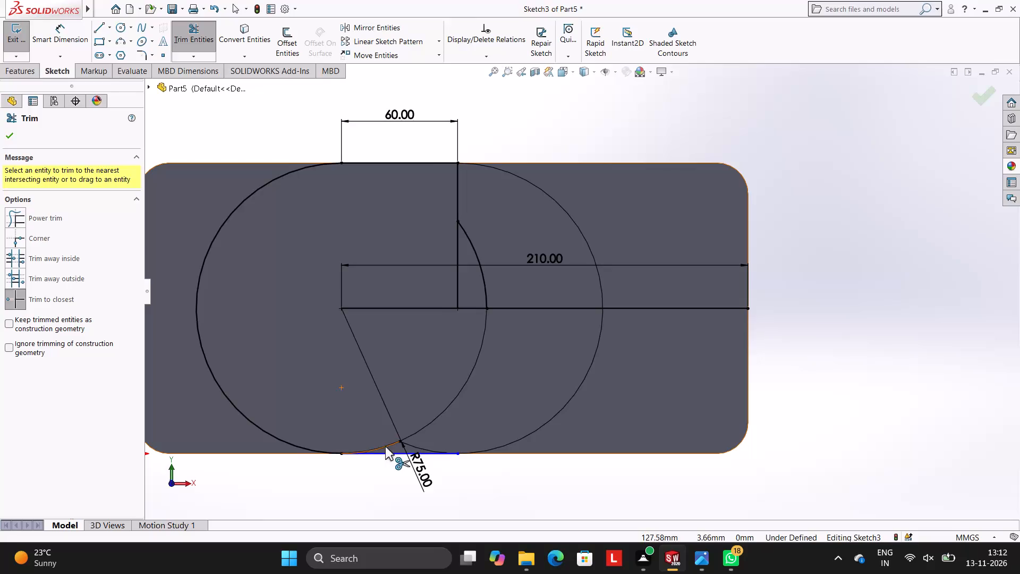
{"action": "left_click", "coordinate": [412, 444]}
{"action": "key", "text": "Escape"}
{"action": "key", "text": "Escape"}
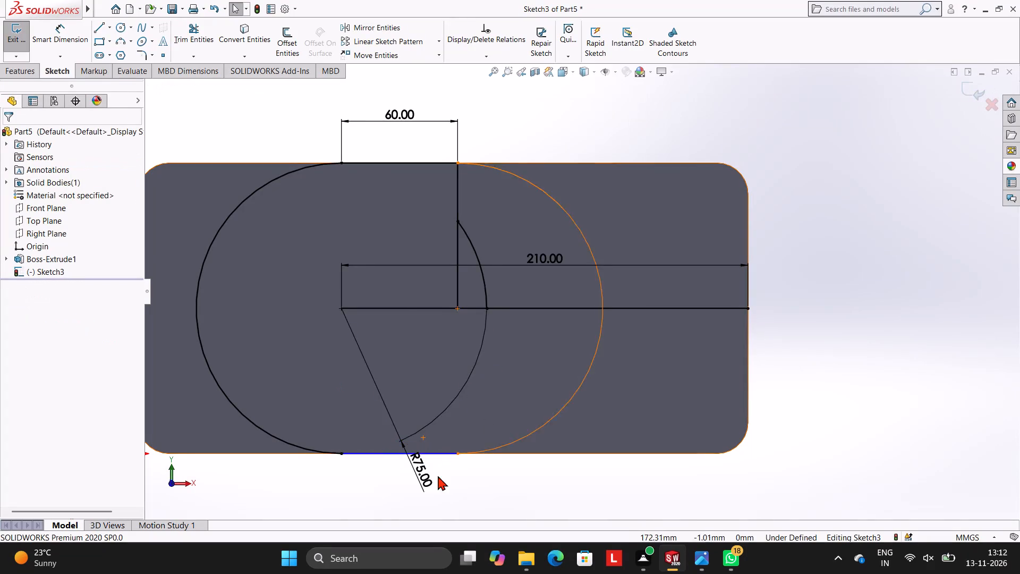
{"action": "key", "text": "Escape"}
Delete the leftover arc of the first circle between the vertical line and the 210 mm line.
{"action": "left_click", "coordinate": [469, 240]}
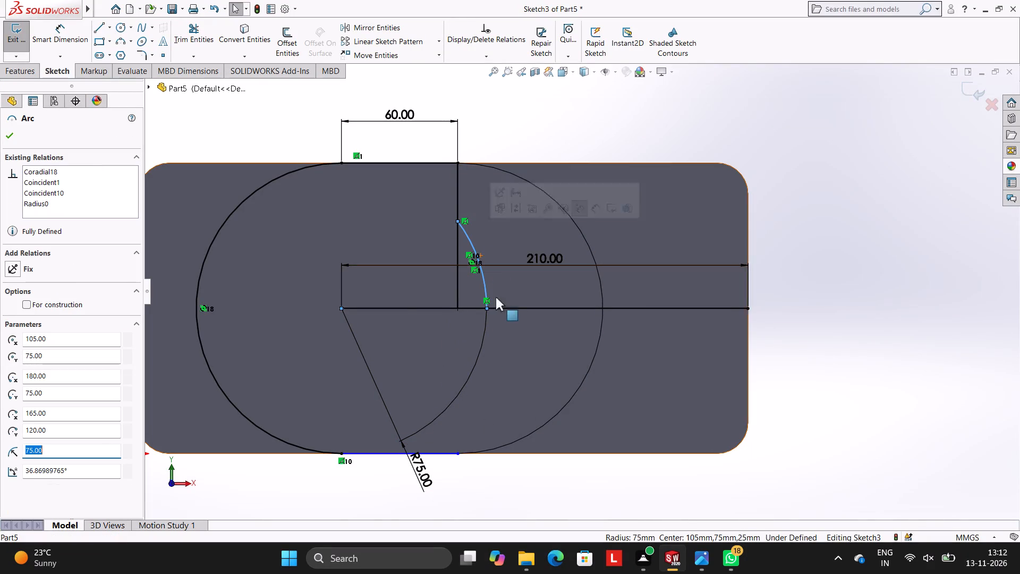
{"action": "key", "text": "Delete"}
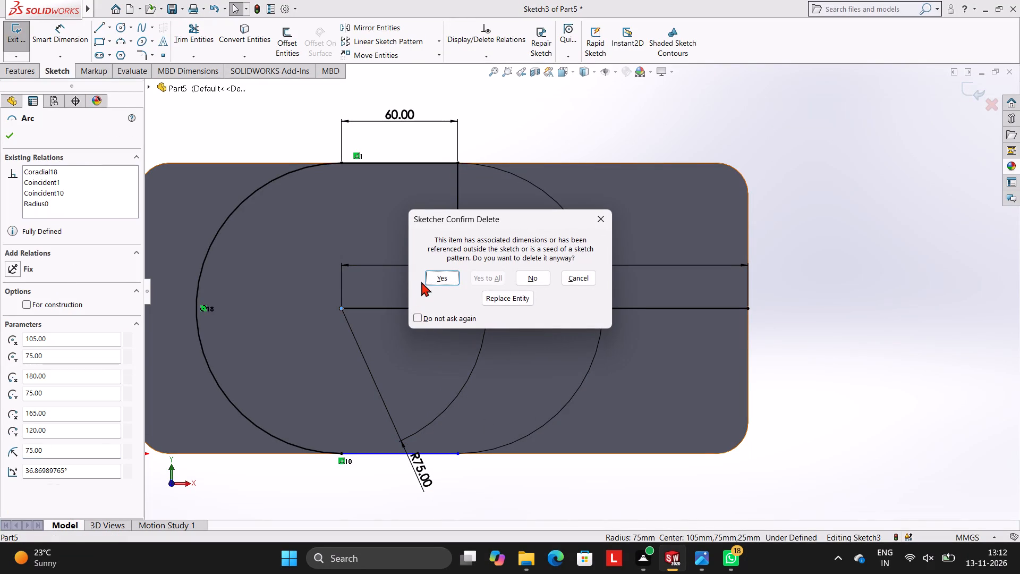
{"action": "left_click", "coordinate": [426, 277]}
{"action": "key", "text": "Delete"}
Trim away the vertical line inside the slot profile, between the top line and the 210 mm line.
{"action": "left_click", "coordinate": [215, 37]}
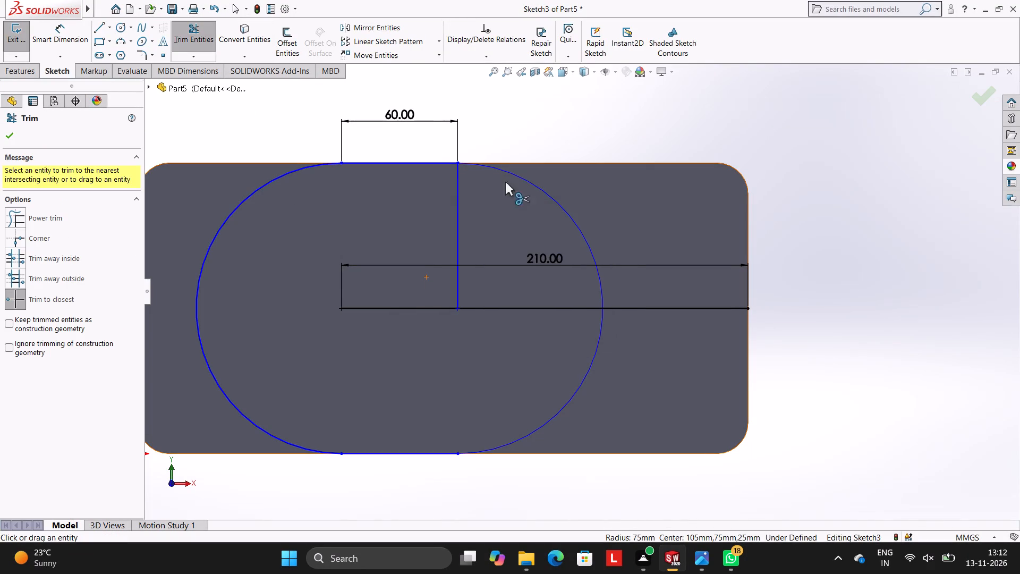
{"action": "left_click", "coordinate": [457, 201]}
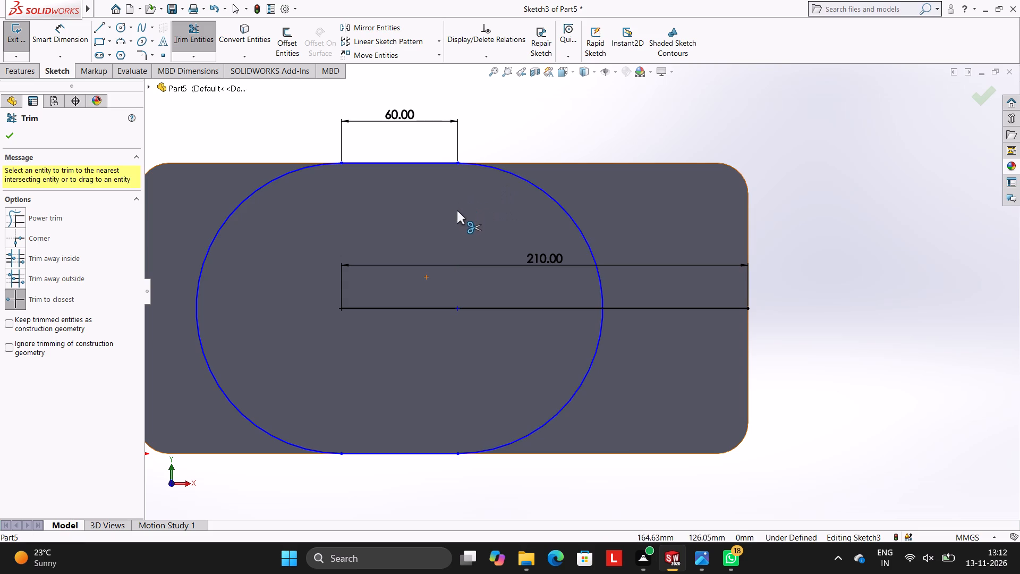
{"action": "key", "text": "Delete"}
{"action": "key", "text": "Escape"}
{"action": "key", "text": "Escape"}
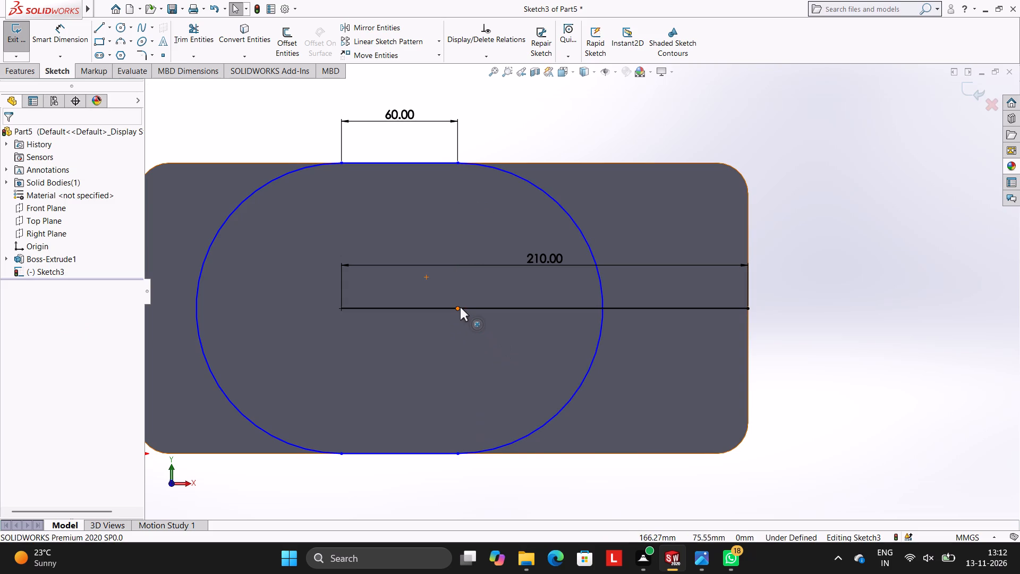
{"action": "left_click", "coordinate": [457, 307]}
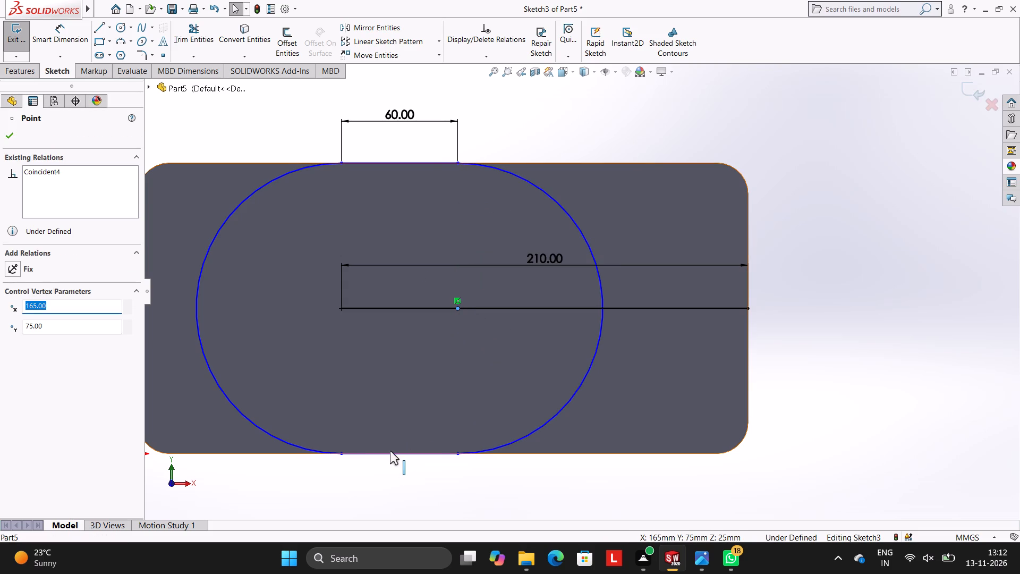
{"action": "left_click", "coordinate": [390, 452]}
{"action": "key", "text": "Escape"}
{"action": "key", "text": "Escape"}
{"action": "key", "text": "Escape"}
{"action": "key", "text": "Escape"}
Dimension the distance between the 210 mm centre line and the slot profile's bottom line as 75 mm.
{"action": "left_click", "coordinate": [55, 28]}
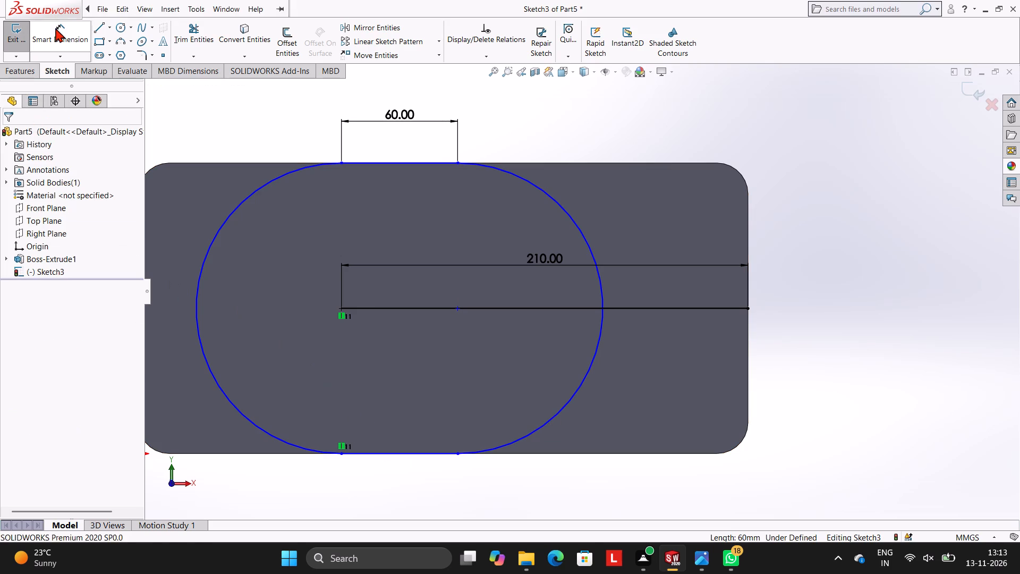
{"action": "left_click", "coordinate": [423, 306]}
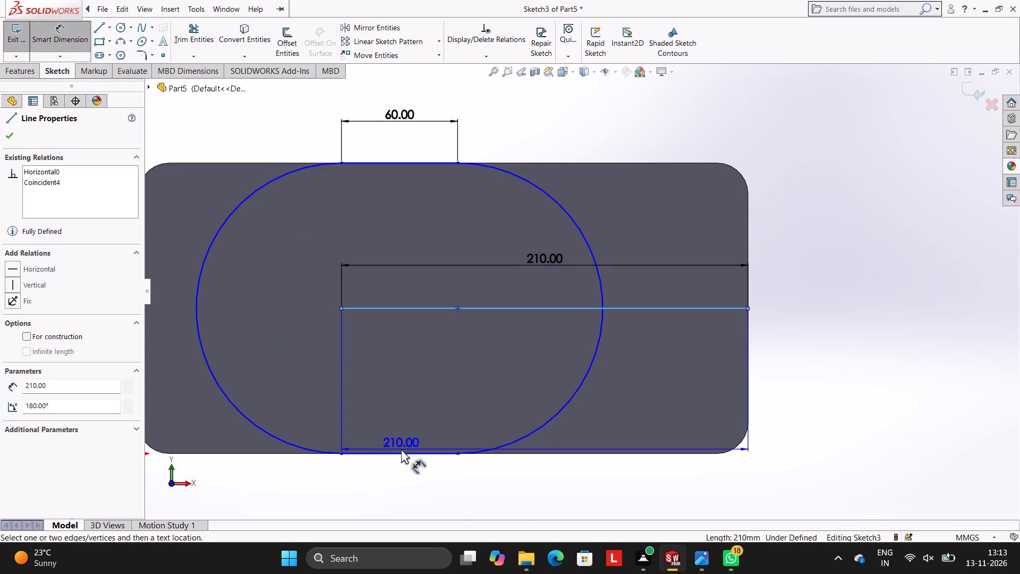
{"action": "left_click", "coordinate": [399, 451]}
{"action": "left_click", "coordinate": [396, 378]}
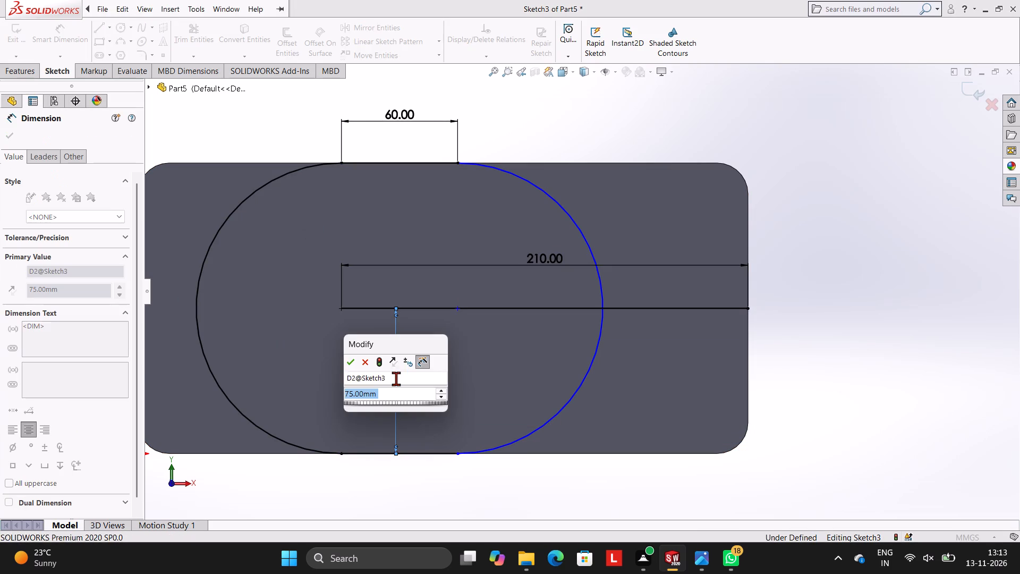
{"action": "left_click", "coordinate": [351, 363]}
{"action": "left_click", "coordinate": [284, 342]}
Dimension the radius of the slot profile's right arc as 75 mm.
{"action": "left_click", "coordinate": [585, 383]}
{"action": "left_click", "coordinate": [632, 398]}
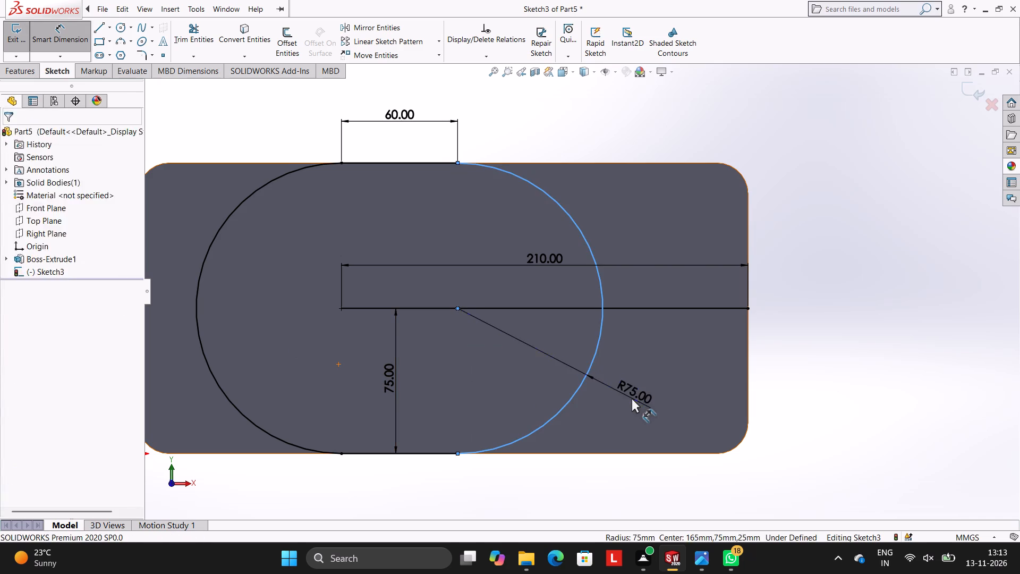
{"action": "left_click", "coordinate": [585, 378]}
{"action": "left_click", "coordinate": [900, 375]}
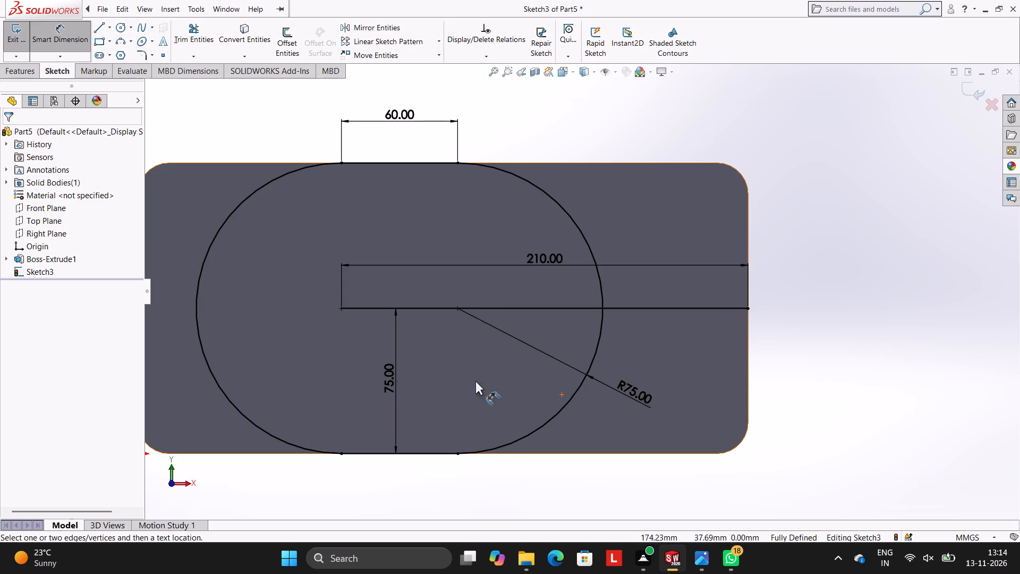
Start a blind Boss-Extrude of the sketch, selecting the closed slot-shaped region as its contour.
{"action": "left_click", "coordinate": [19, 73]}
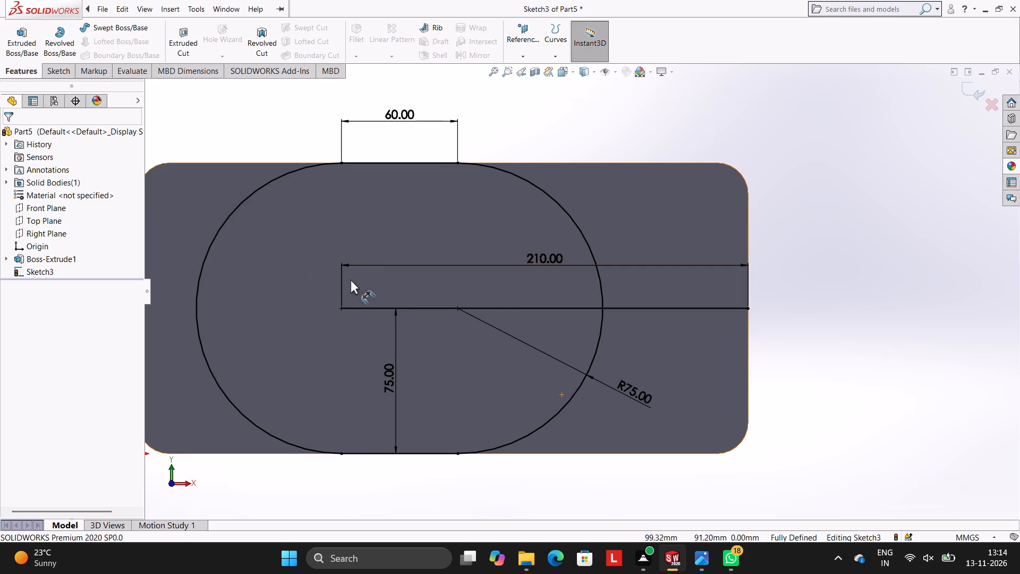
{"action": "left_click", "coordinate": [29, 48]}
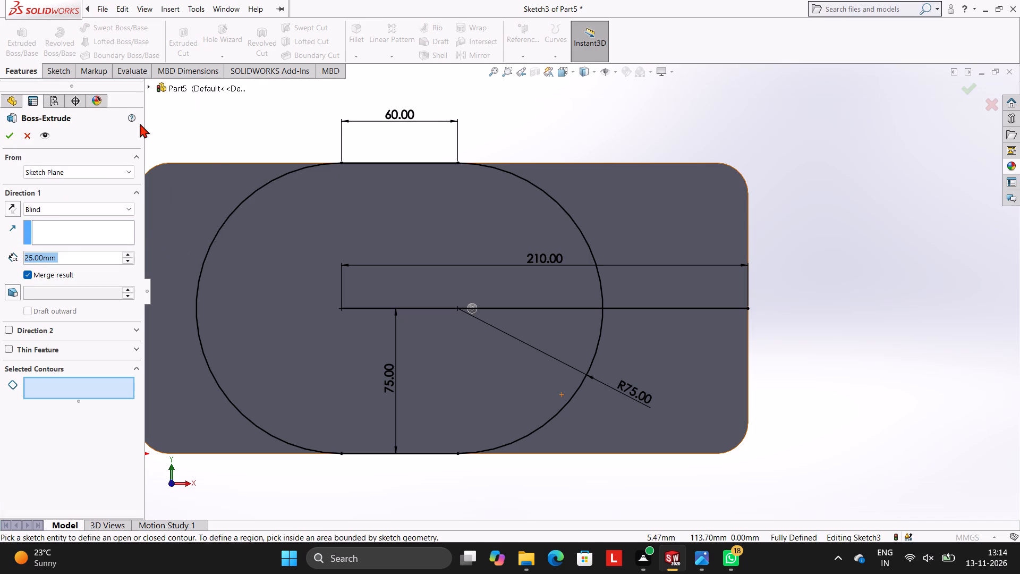
{"action": "middle_click_drag", "start_coordinate": [439, 342], "coordinate": [443, 178]}
{"action": "middle_click_drag", "start_coordinate": [470, 239], "coordinate": [465, 189]}
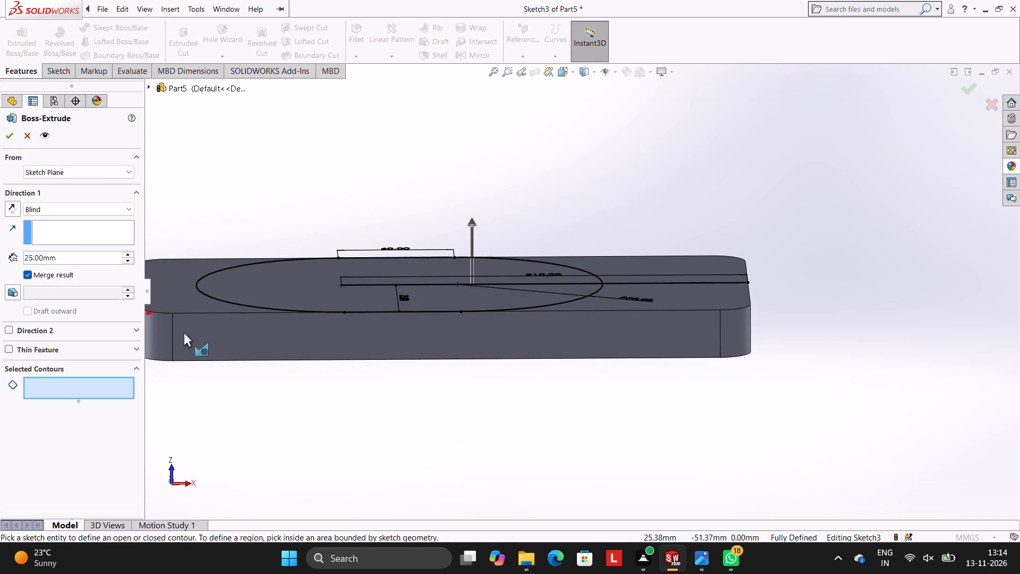
{"action": "left_click", "coordinate": [66, 259]}
{"action": "left_click", "coordinate": [261, 276]}
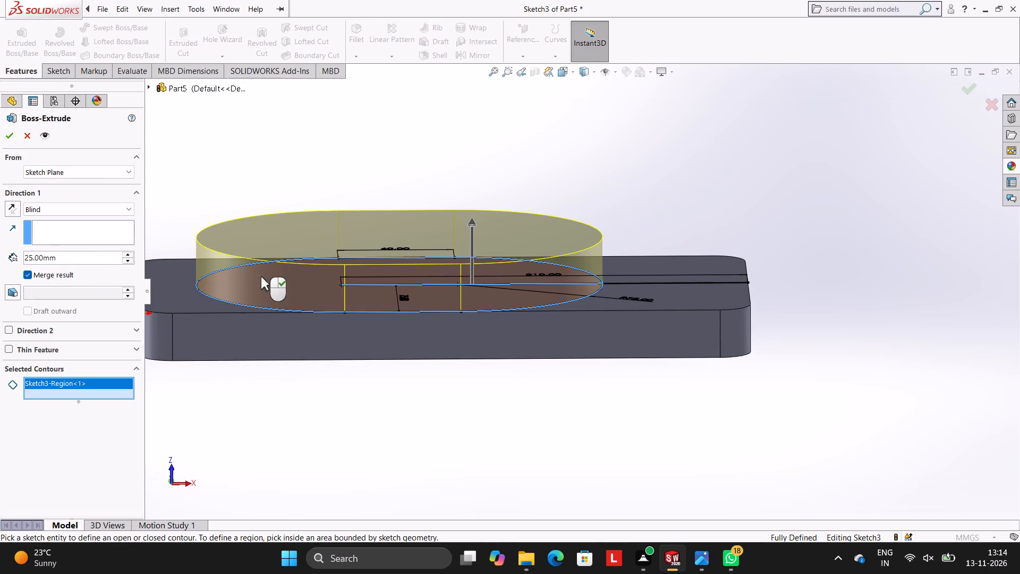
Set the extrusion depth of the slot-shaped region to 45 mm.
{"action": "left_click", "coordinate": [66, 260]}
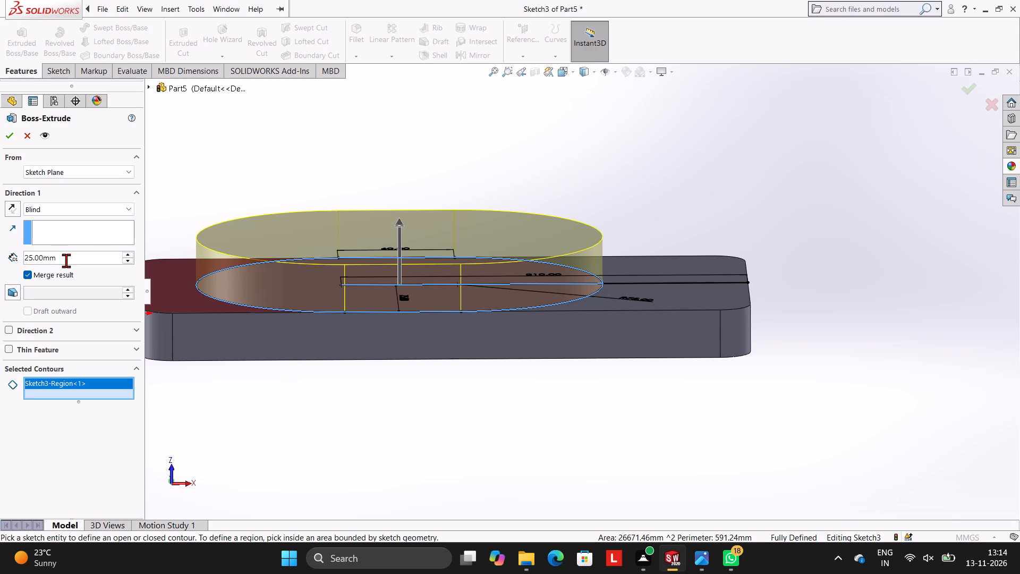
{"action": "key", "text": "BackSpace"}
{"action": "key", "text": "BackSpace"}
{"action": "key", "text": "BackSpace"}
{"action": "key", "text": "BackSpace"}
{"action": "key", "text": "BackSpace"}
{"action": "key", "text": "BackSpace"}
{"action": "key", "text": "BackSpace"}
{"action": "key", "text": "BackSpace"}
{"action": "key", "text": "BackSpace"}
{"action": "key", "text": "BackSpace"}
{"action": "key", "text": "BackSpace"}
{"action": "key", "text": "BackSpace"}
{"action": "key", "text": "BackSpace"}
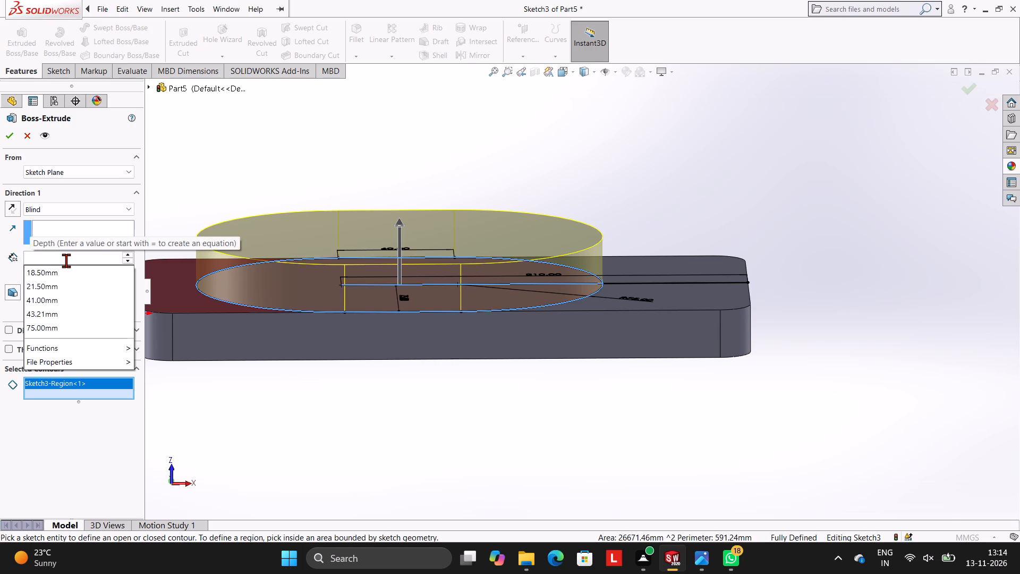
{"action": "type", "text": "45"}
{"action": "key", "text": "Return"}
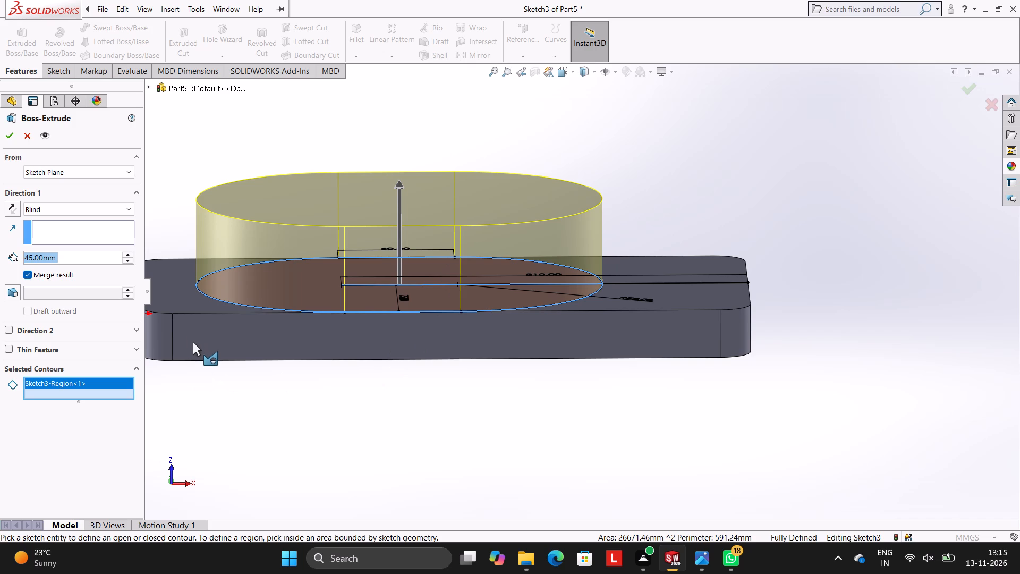
Set the extrusion depth to 87 mm and create the slot-shaped boss merged with the plate.
{"action": "left_click", "coordinate": [74, 260]}
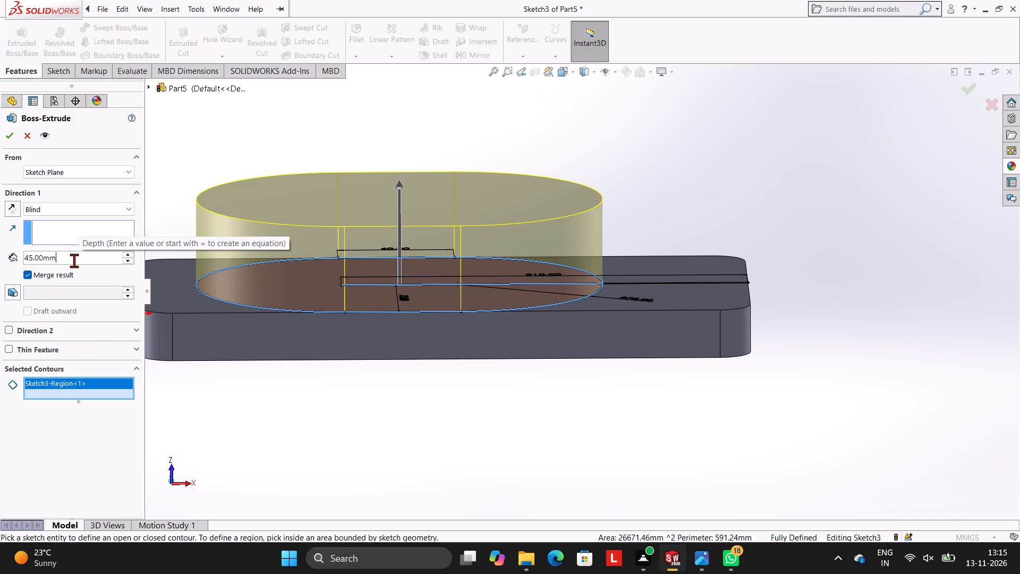
{"action": "key", "text": "BackSpace"}
{"action": "key", "text": "BackSpace"}
{"action": "key", "text": "BackSpace"}
{"action": "key", "text": "BackSpace"}
{"action": "key", "text": "BackSpace"}
{"action": "key", "text": "BackSpace"}
{"action": "key", "text": "BackSpace"}
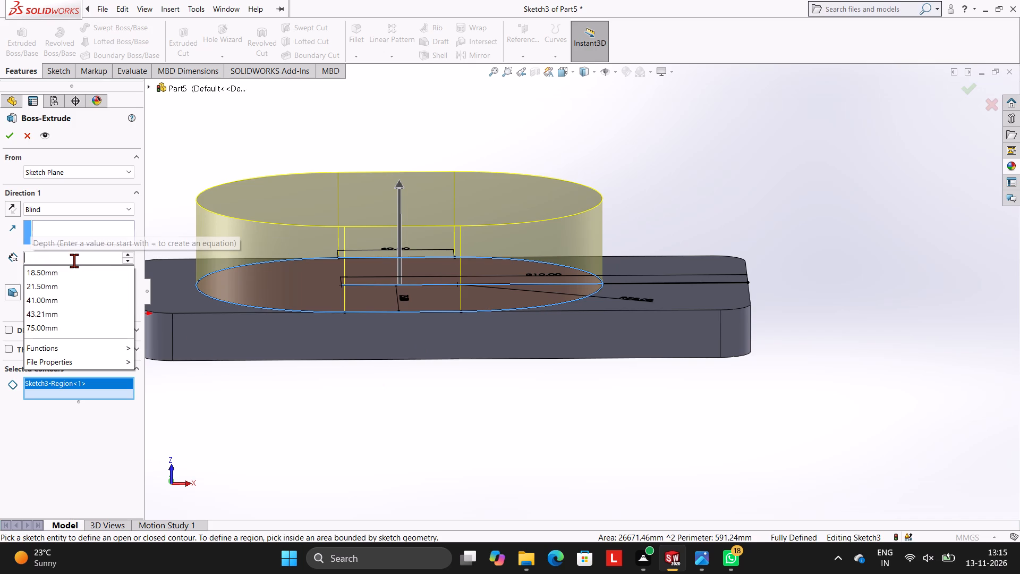
{"action": "type", "text": "87"}
{"action": "key", "text": "Return"}
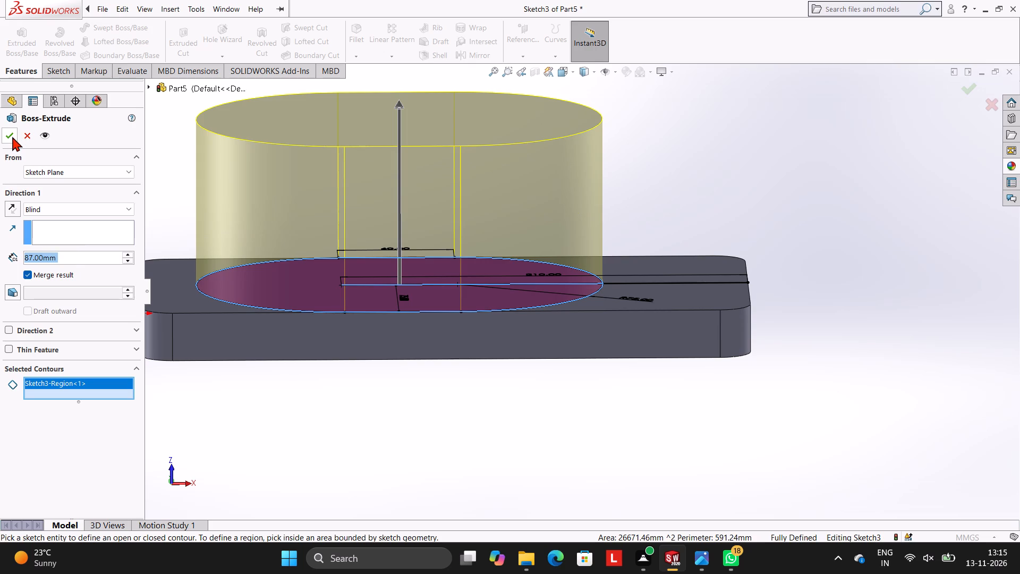
{"action": "scroll", "coordinate": [417, 177], "scroll_direction": "up", "scroll_amount": 3}
{"action": "scroll", "coordinate": [417, 176], "scroll_direction": "down", "scroll_amount": 2}
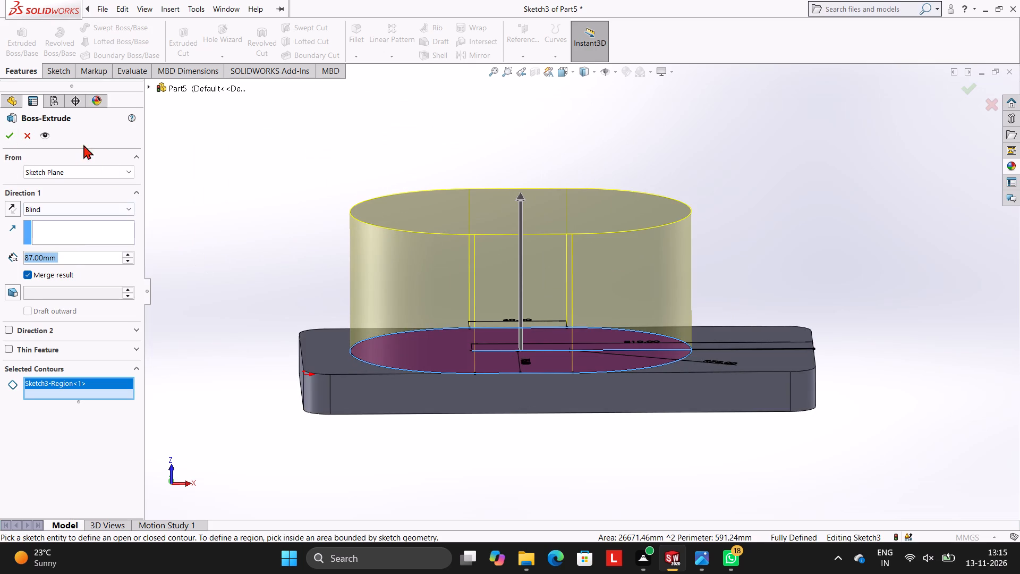
{"action": "left_click", "coordinate": [9, 138]}
{"action": "left_click", "coordinate": [230, 160]}
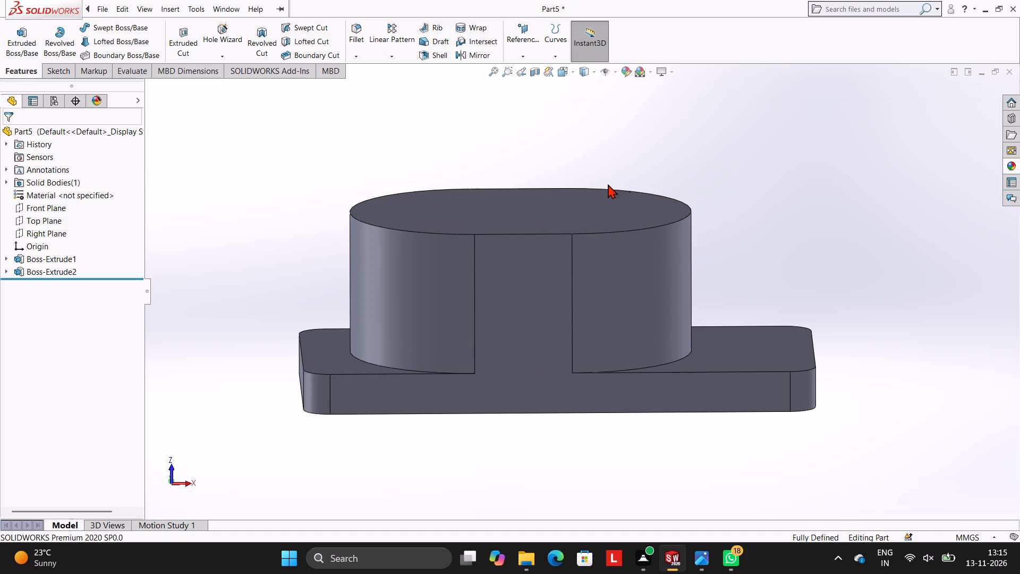
Examine the plate and the slot-shaped boss from several angles.
{"action": "middle_click", "coordinate": [702, 198]}
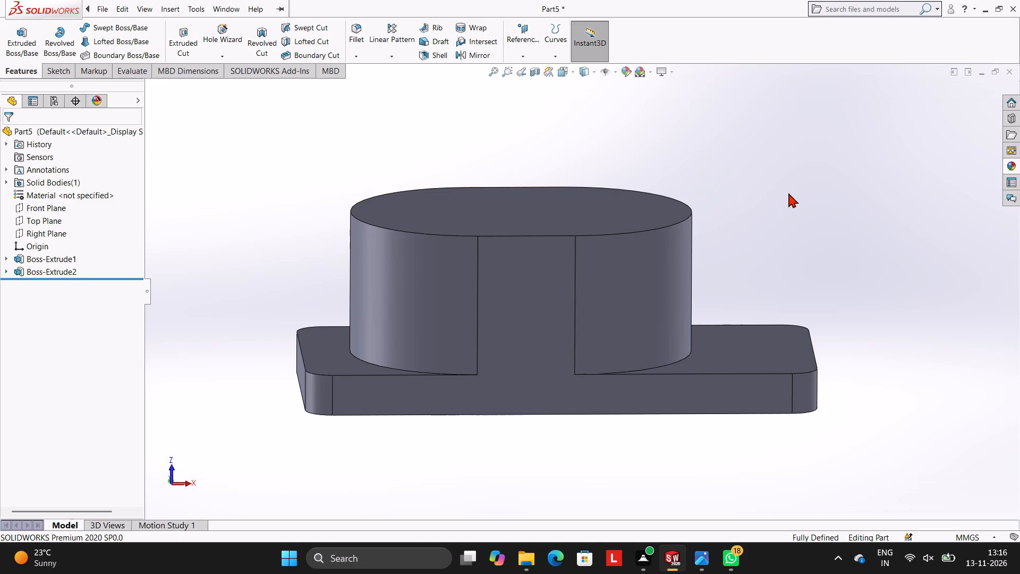
{"action": "middle_click_drag", "start_coordinate": [772, 191], "coordinate": [732, 173]}
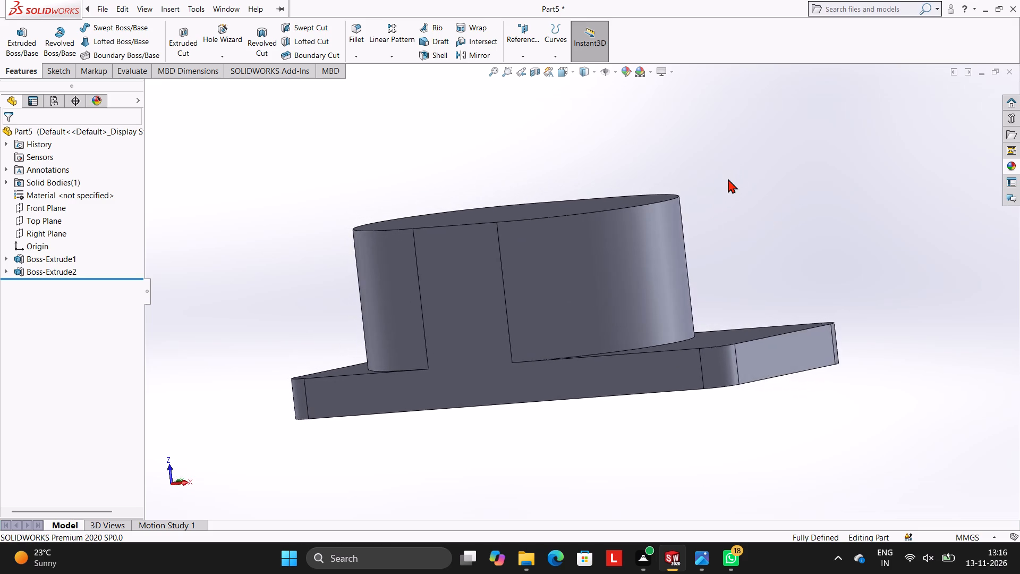
{"action": "scroll", "coordinate": [728, 183], "scroll_direction": "up", "scroll_amount": 2}
{"action": "middle_click_drag", "start_coordinate": [762, 183], "coordinate": [768, 185]}
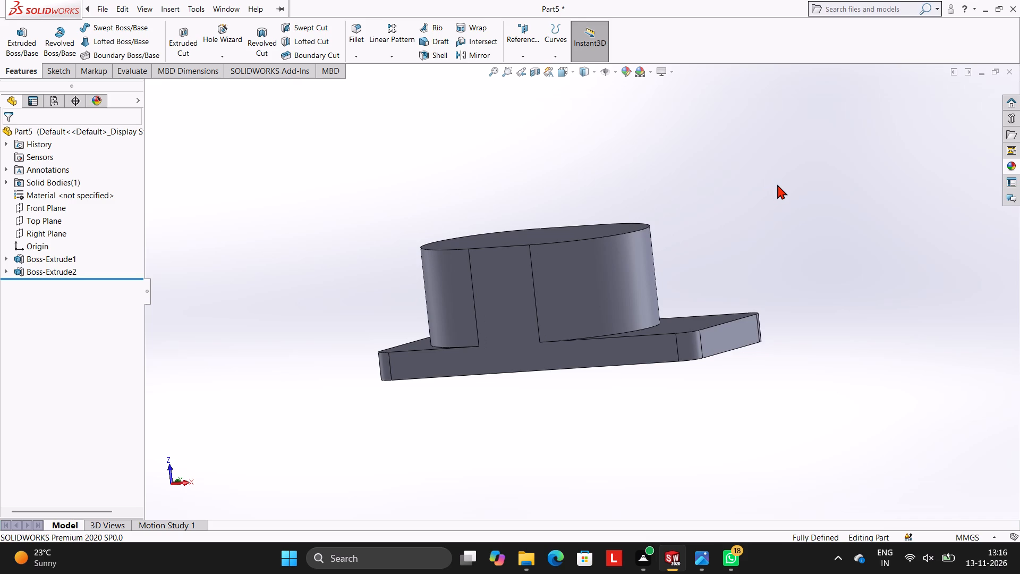
{"action": "scroll", "coordinate": [709, 247], "scroll_direction": "up", "scroll_amount": 1}
{"action": "middle_click_drag", "start_coordinate": [729, 245], "coordinate": [735, 254]}
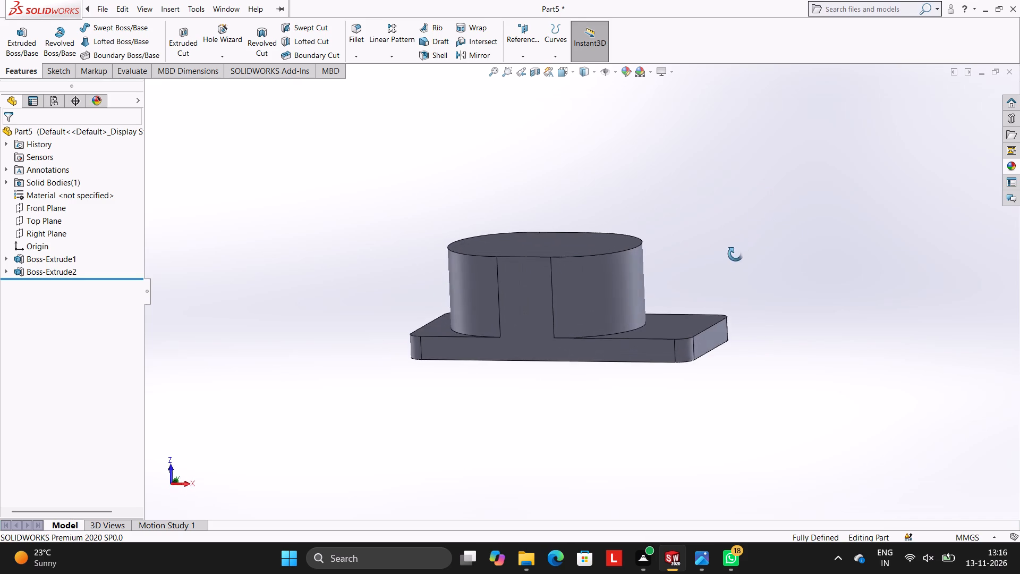
{"action": "middle_click_drag", "start_coordinate": [735, 254], "coordinate": [734, 254]}
{"action": "scroll", "coordinate": [694, 235], "scroll_direction": "up", "scroll_amount": 1}
{"action": "middle_click", "coordinate": [702, 235]}
{"action": "middle_click_drag", "start_coordinate": [706, 248], "coordinate": [724, 254]}
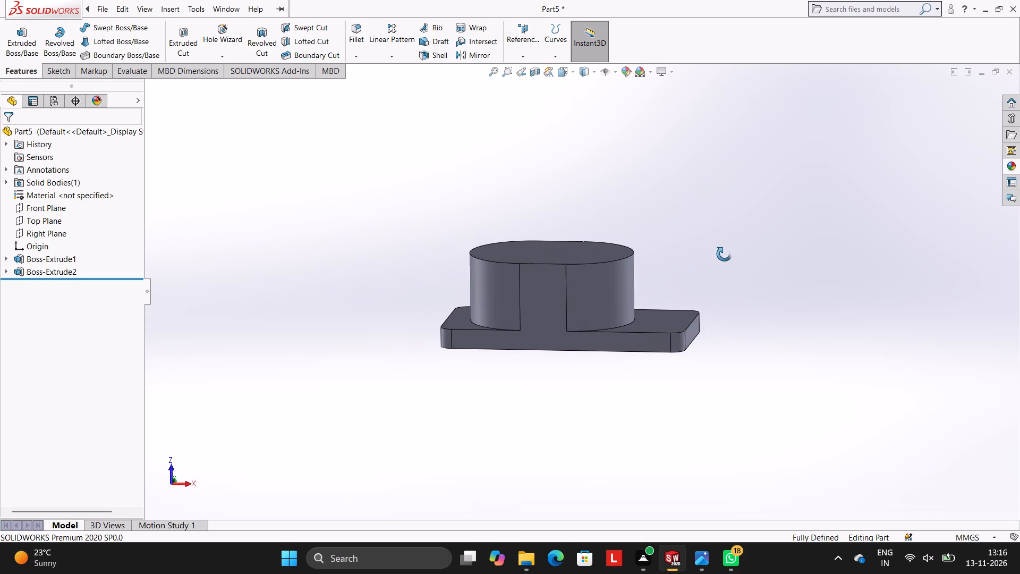
{"action": "middle_click_drag", "start_coordinate": [724, 254], "coordinate": [726, 254]}
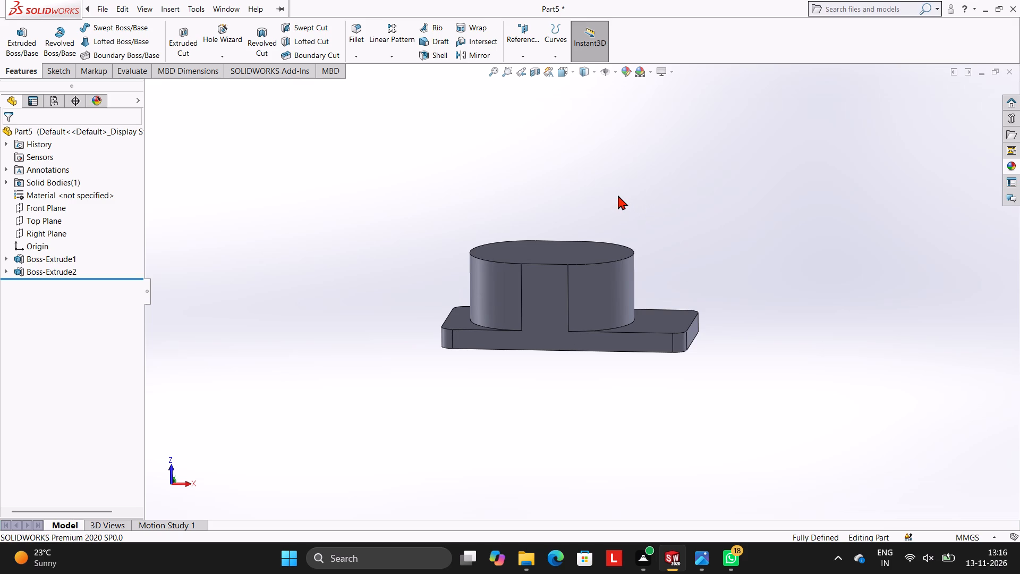
Start a new sketch on the flat long side face shared by the plate and the boss.
{"action": "middle_click_drag", "start_coordinate": [634, 222], "coordinate": [643, 232]}
{"action": "scroll", "coordinate": [649, 232], "scroll_direction": "down", "scroll_amount": 1}
{"action": "middle_click_drag", "start_coordinate": [657, 266], "coordinate": [643, 264]}
{"action": "left_click", "coordinate": [516, 335]}
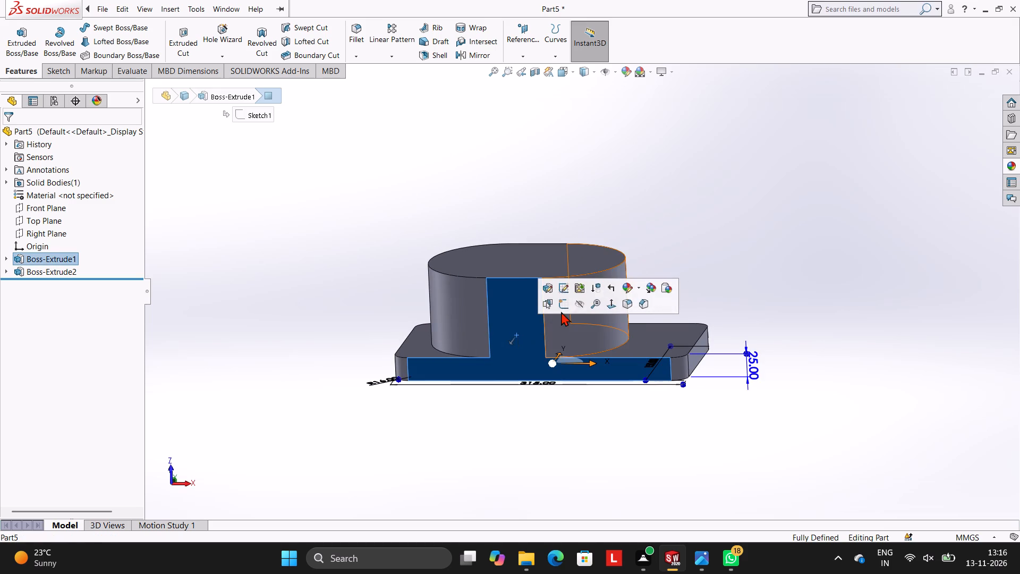
{"action": "left_click", "coordinate": [566, 301]}
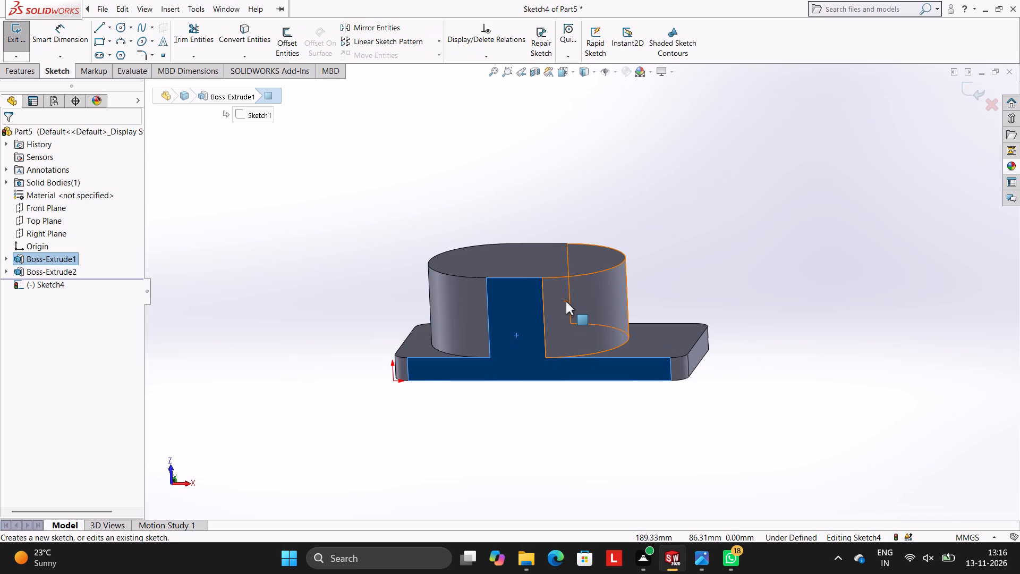
{"action": "key", "text": "ctrl+8"}
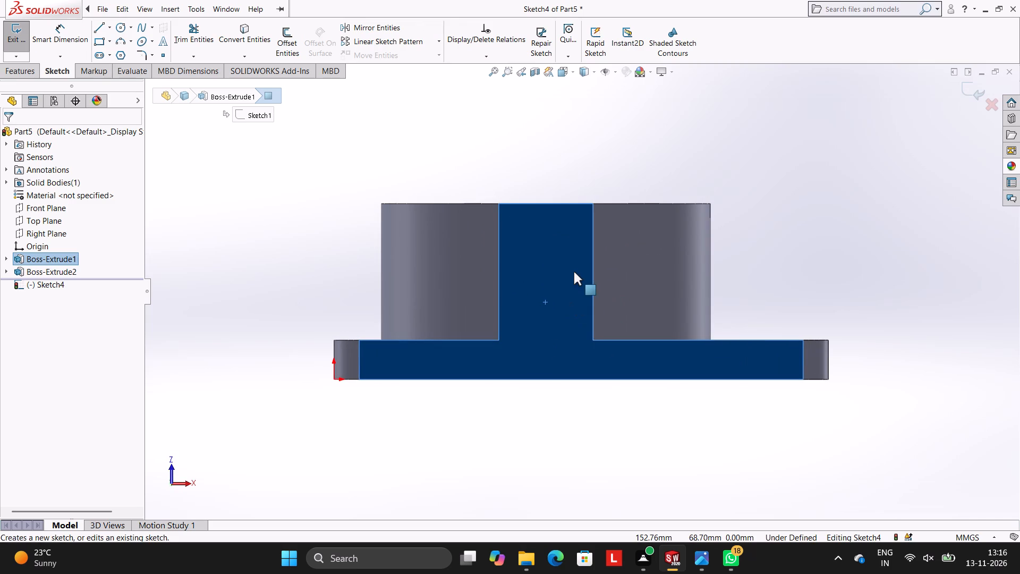
Sketch a horizontal line along the plate's top edge from the boss face's lower corner to the plate's outer end.
{"action": "scroll", "coordinate": [632, 281], "scroll_direction": "up", "scroll_amount": 2}
{"action": "scroll", "coordinate": [657, 274], "scroll_direction": "down", "scroll_amount": 1}
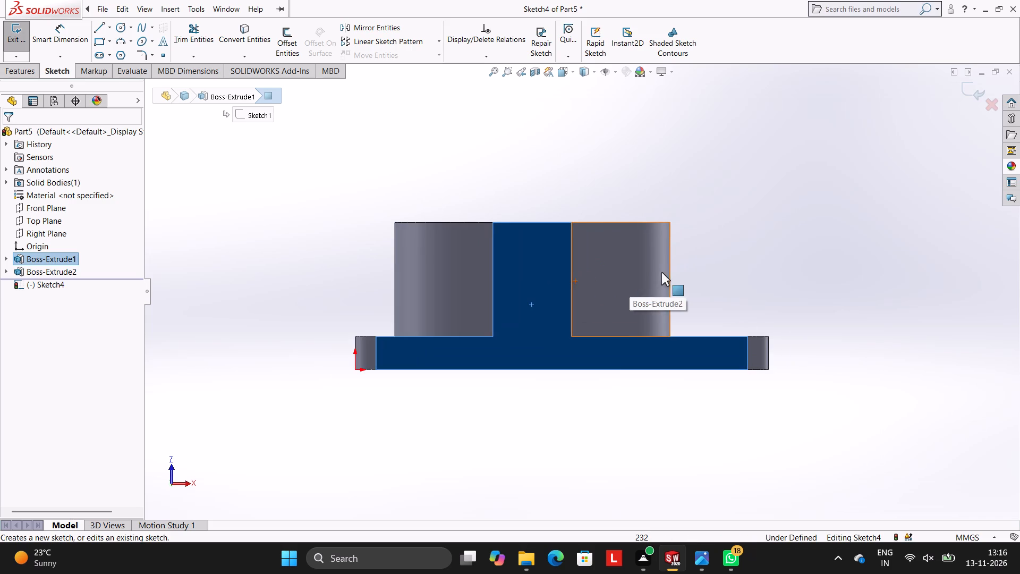
{"action": "left_click", "coordinate": [98, 29]}
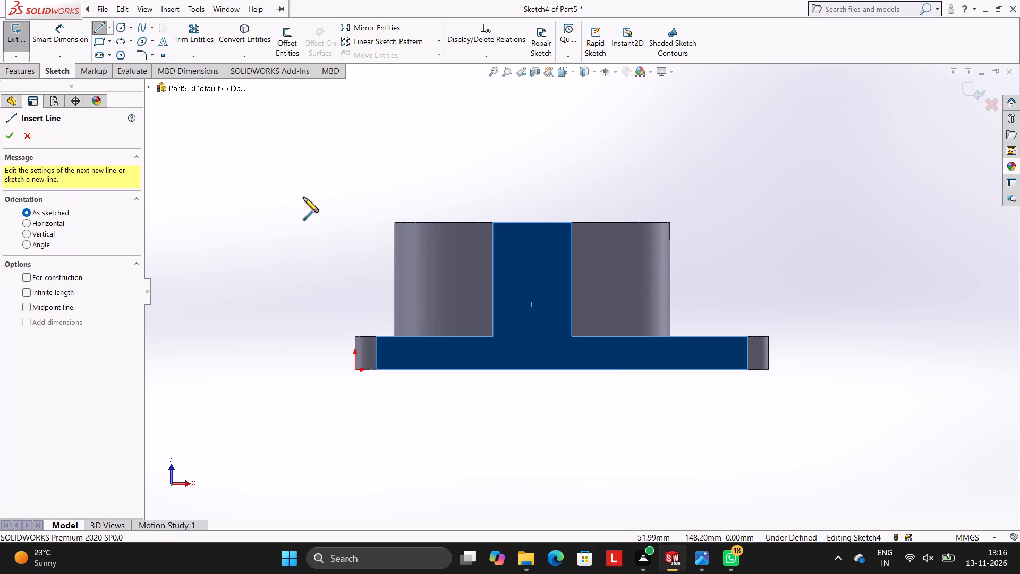
{"action": "left_click", "coordinate": [572, 337]}
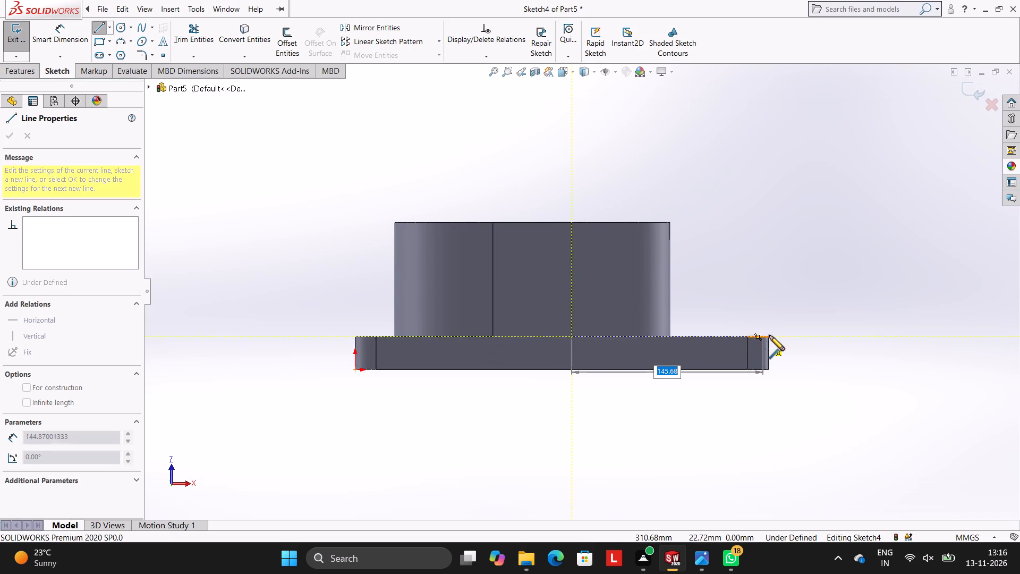
{"action": "left_click", "coordinate": [770, 336]}
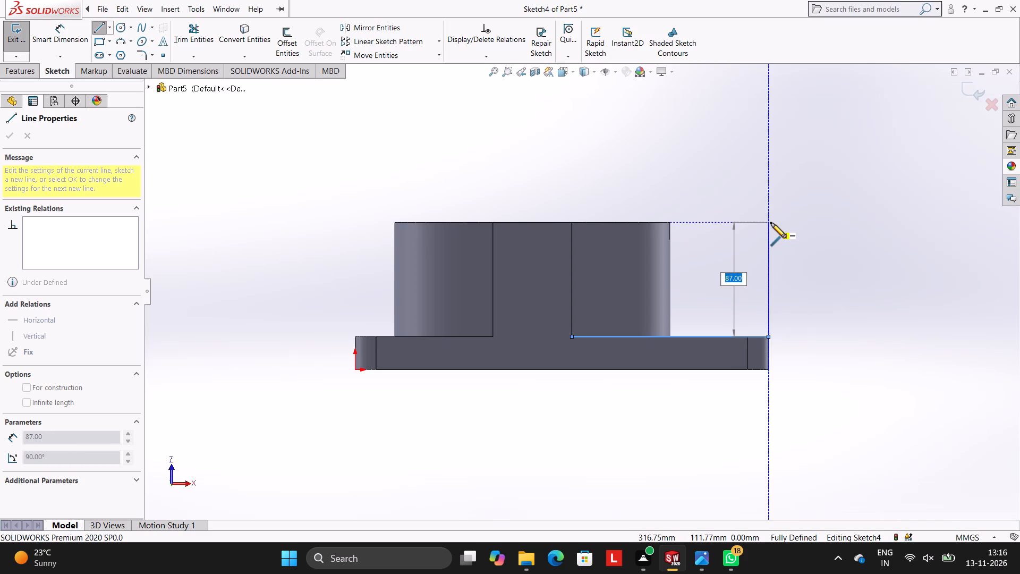
{"action": "key", "text": "Escape"}
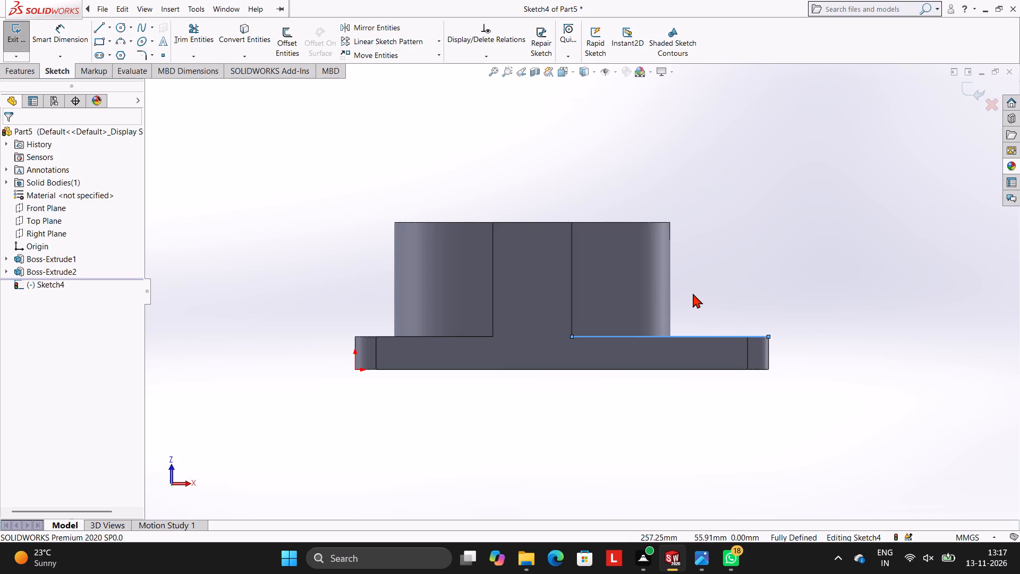
Draw a 72 mm vertical line upward from the horizontal line's end at the plate's outer end.
{"action": "left_click", "coordinate": [100, 28]}
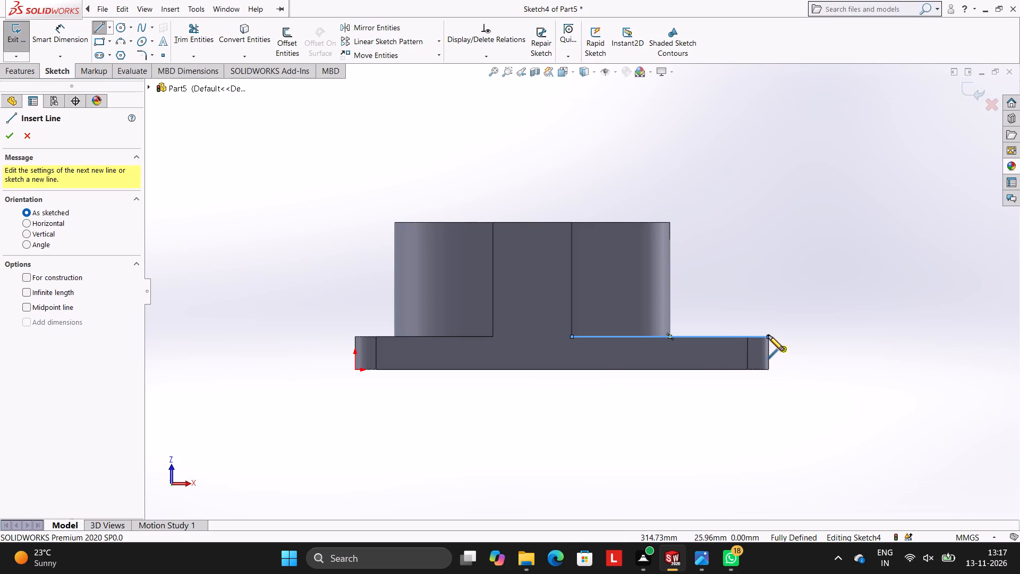
{"action": "left_click", "coordinate": [768, 335]}
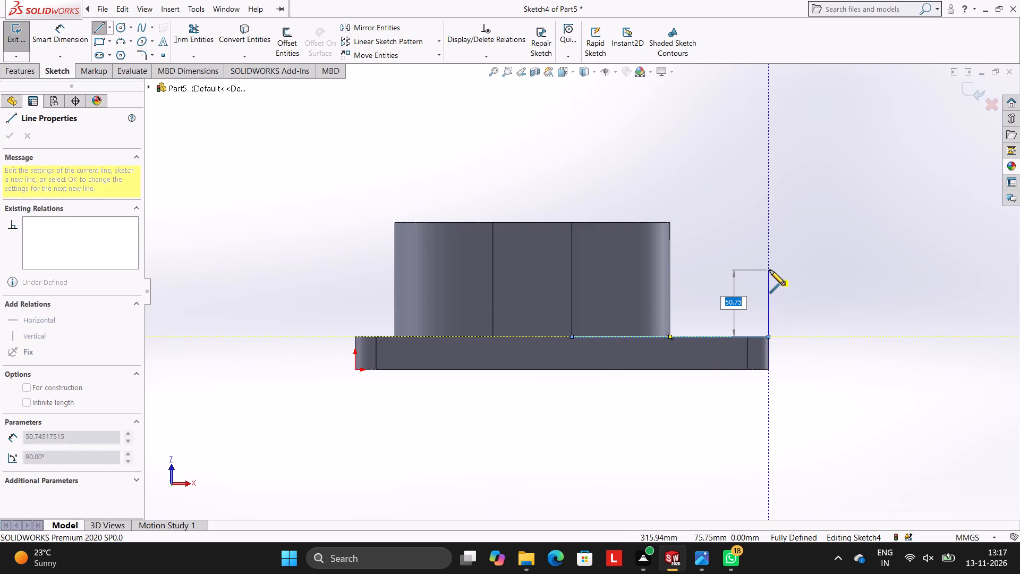
{"action": "type", "text": "72"}
{"action": "key", "text": "Return"}
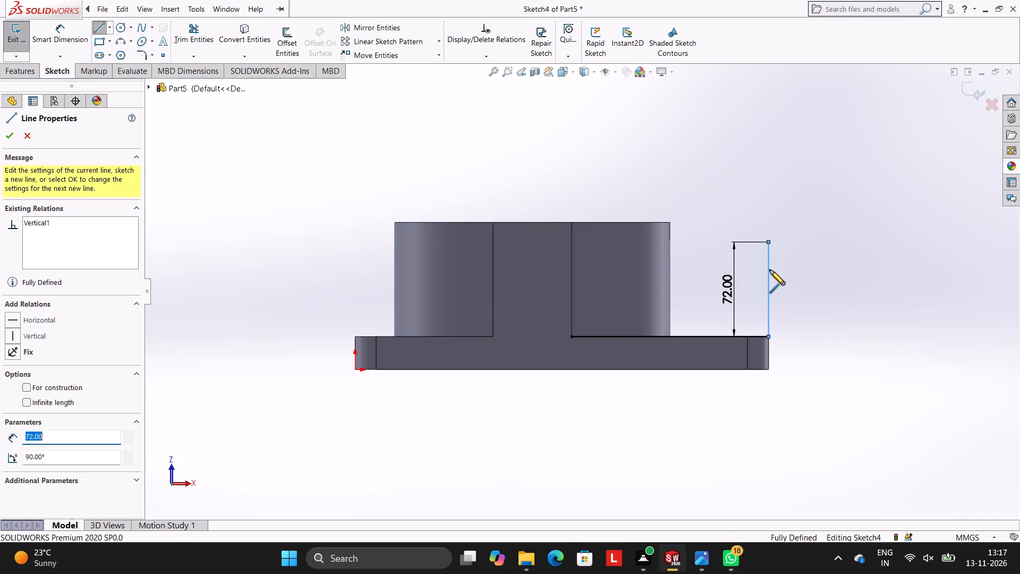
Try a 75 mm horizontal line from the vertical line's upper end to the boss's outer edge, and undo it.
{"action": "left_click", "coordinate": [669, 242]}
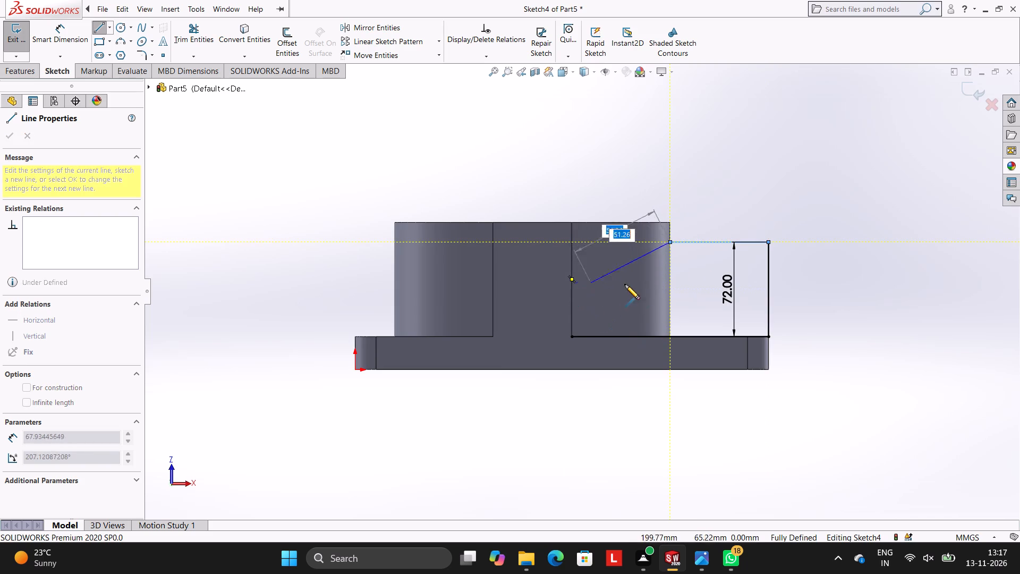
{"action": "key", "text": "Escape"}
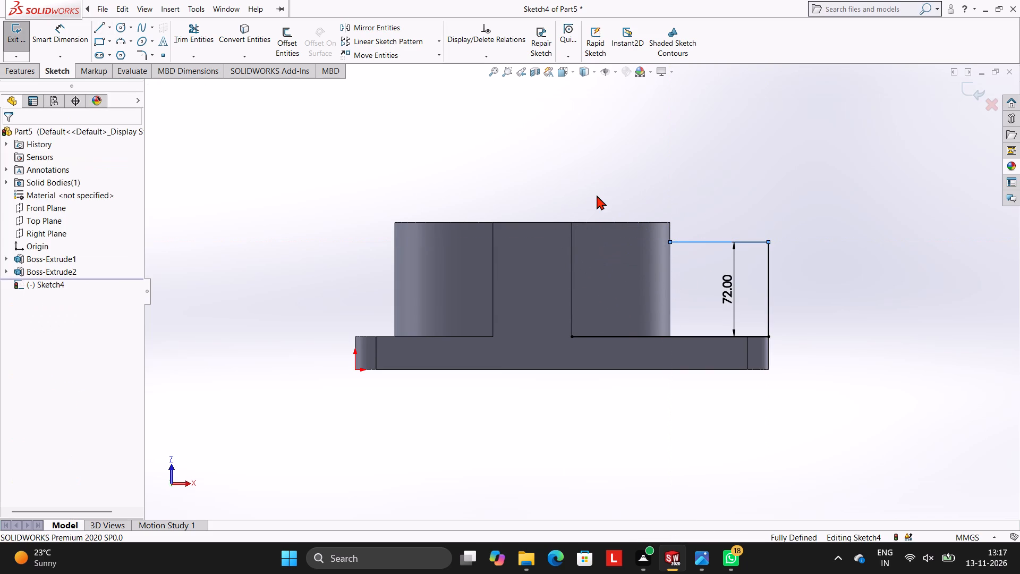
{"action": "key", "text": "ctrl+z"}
Close the 72 mm high rectangle with a horizontal top line and a vertical line down to the boss face's lower corner.
{"action": "left_click", "coordinate": [98, 31]}
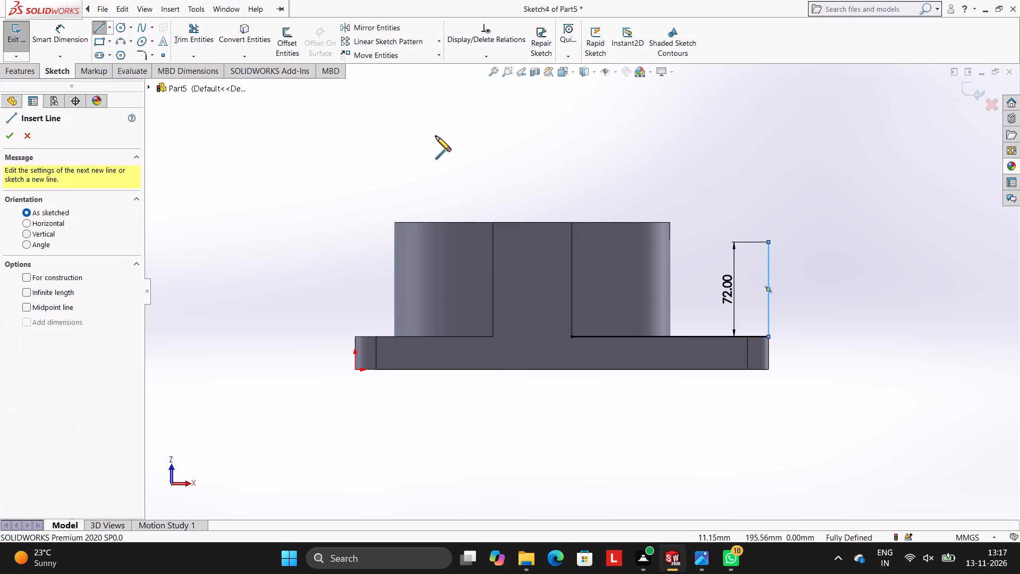
{"action": "left_click", "coordinate": [769, 242]}
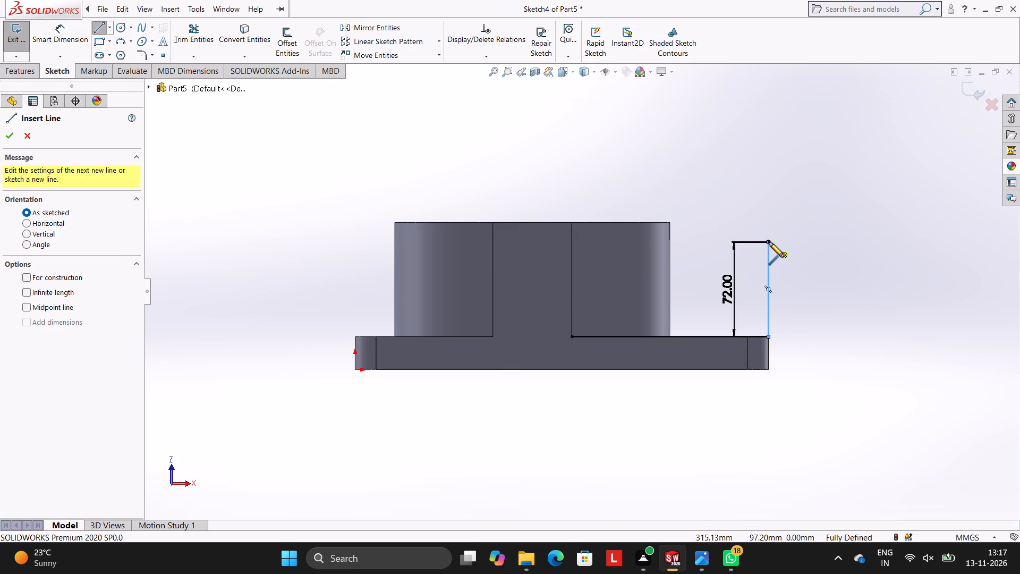
{"action": "left_click", "coordinate": [572, 243]}
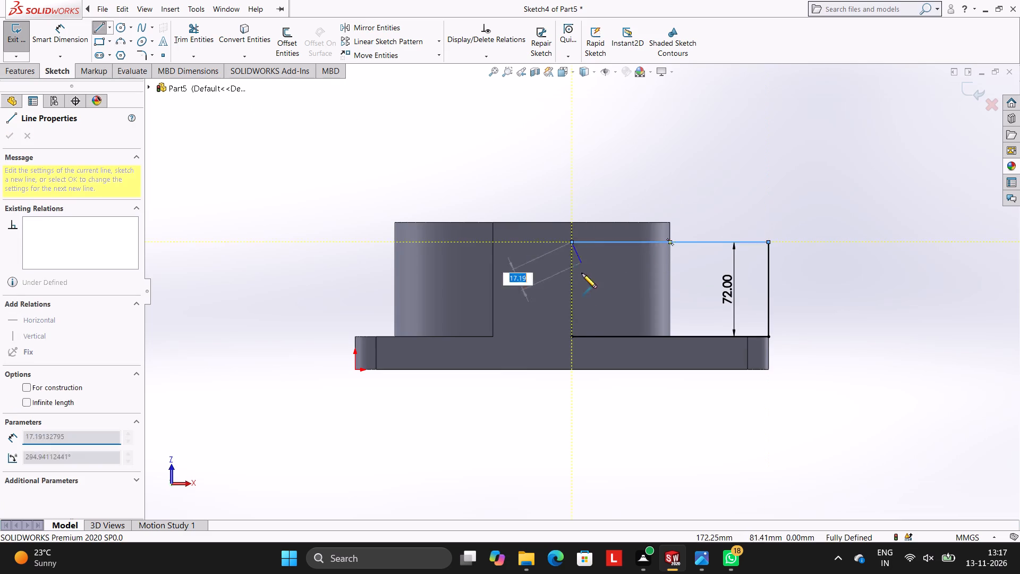
{"action": "left_click", "coordinate": [571, 336]}
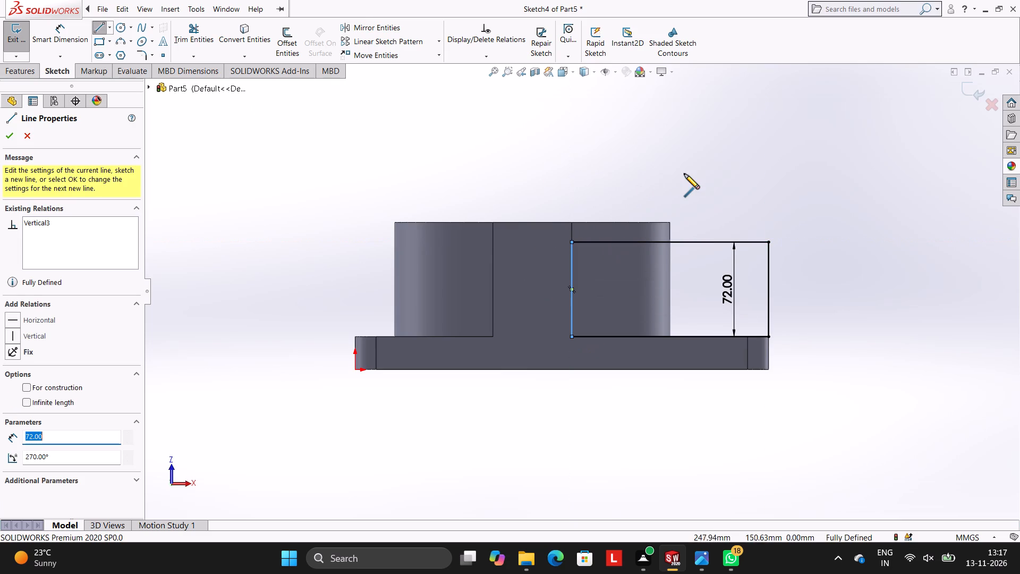
{"action": "key", "text": "Escape"}
{"action": "key", "text": "Escape"}
{"action": "key", "text": "Escape"}
{"action": "key", "text": "Escape"}
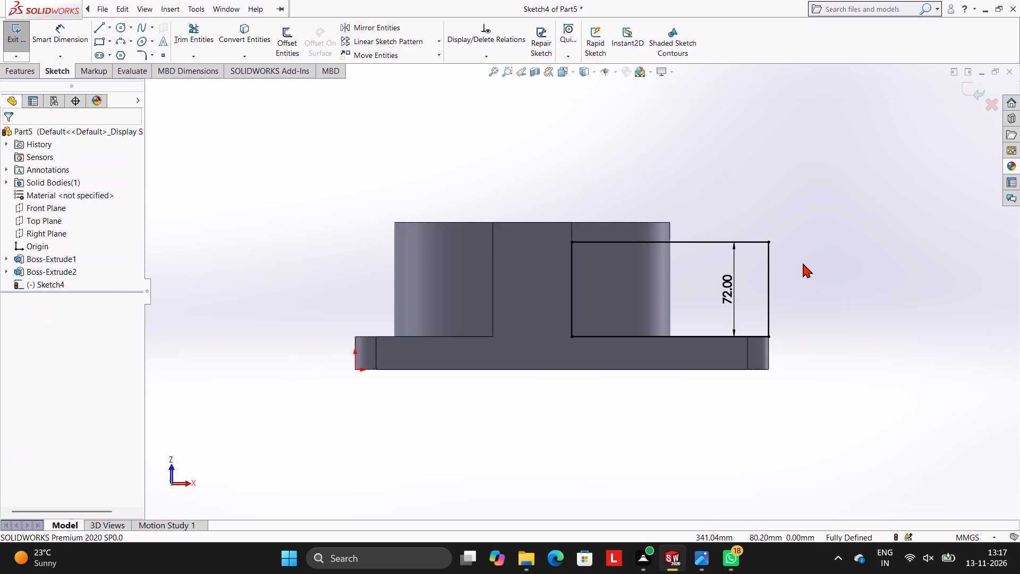
Start a boss extrusion of the 72 mm high rectangle and reverse its direction towards the plate.
{"action": "left_click", "coordinate": [26, 64]}
{"action": "left_click", "coordinate": [27, 45]}
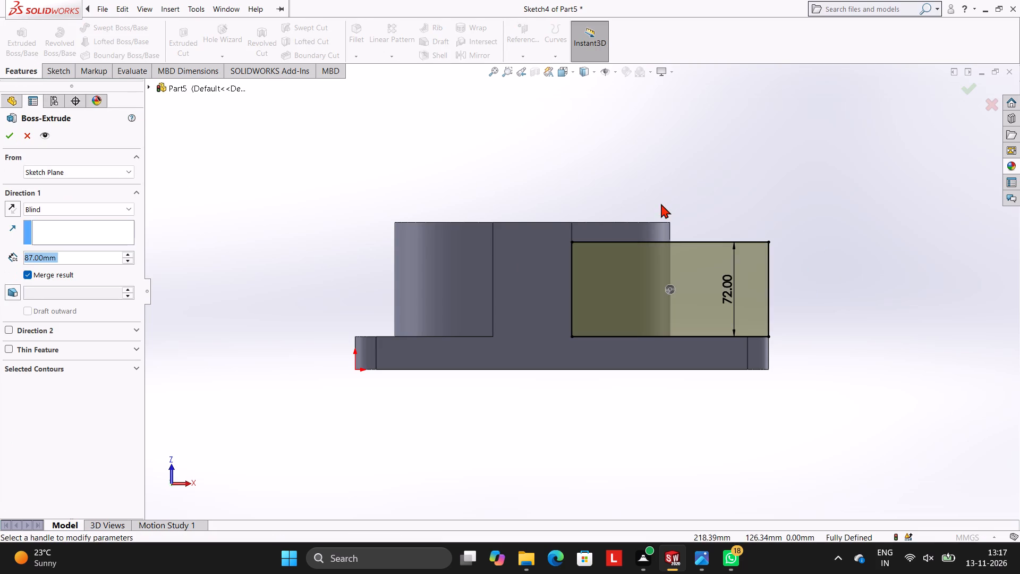
{"action": "middle_click_drag", "start_coordinate": [666, 202], "coordinate": [651, 338]}
{"action": "left_click", "coordinate": [11, 212]}
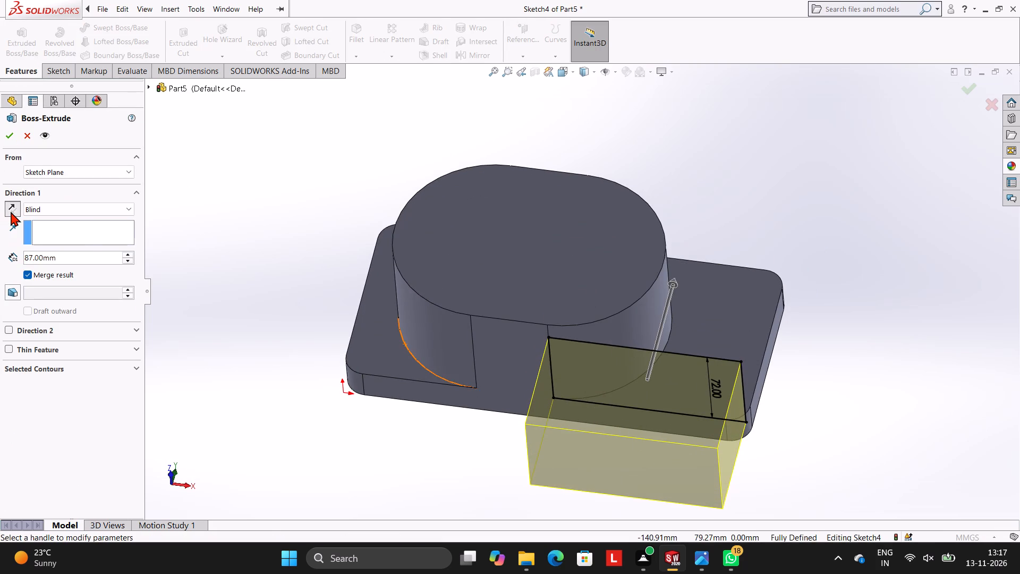
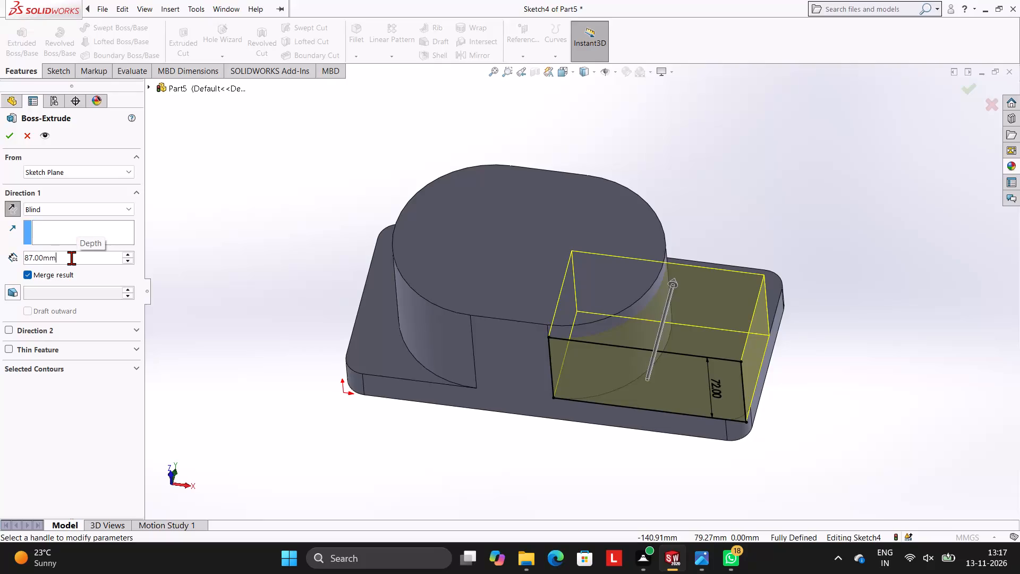
Set the boss extrusion depth of the 72 mm high rectangle to 150 mm and complete the block.
{"action": "key", "text": "BackSpace"}
{"action": "key", "text": "BackSpace"}
{"action": "key", "text": "BackSpace"}
{"action": "key", "text": "BackSpace"}
{"action": "key", "text": "BackSpace"}
{"action": "key", "text": "BackSpace"}
{"action": "key", "text": "BackSpace"}
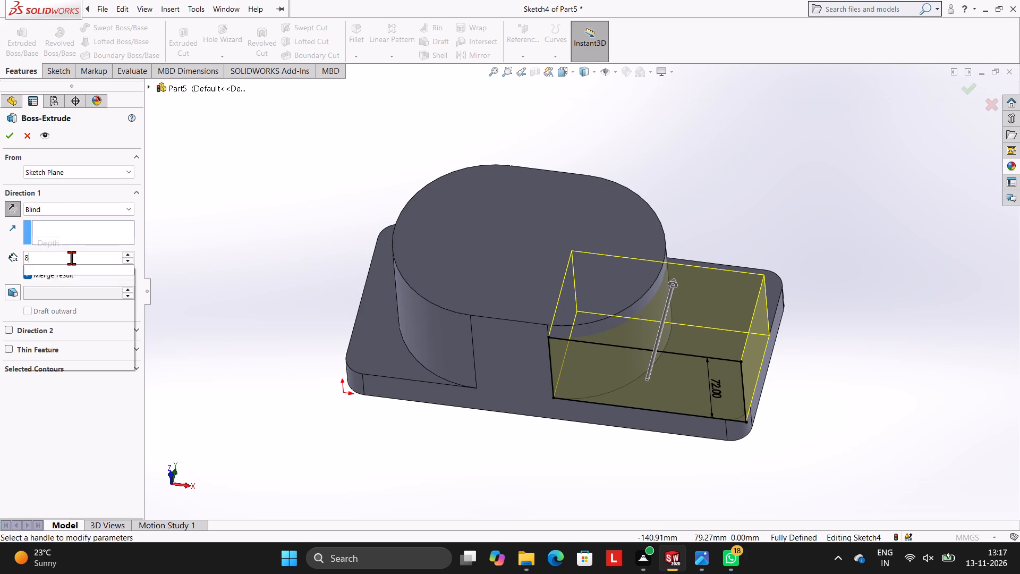
{"action": "key", "text": "BackSpace"}
{"action": "key", "text": "BackSpace"}
{"action": "type", "text": "150"}
{"action": "key", "text": "Return"}
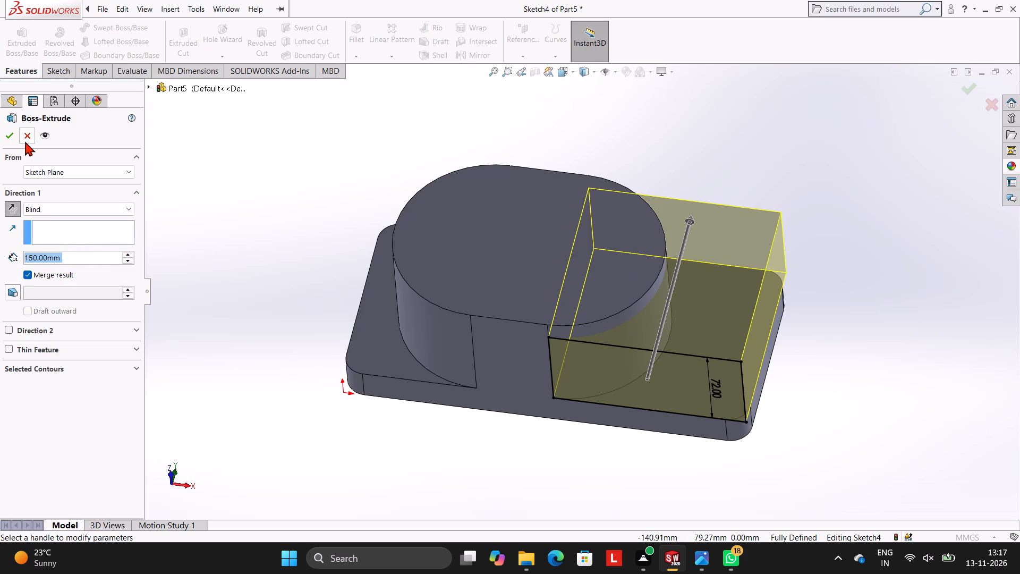
{"action": "left_click", "coordinate": [9, 139]}
{"action": "left_click", "coordinate": [225, 149]}
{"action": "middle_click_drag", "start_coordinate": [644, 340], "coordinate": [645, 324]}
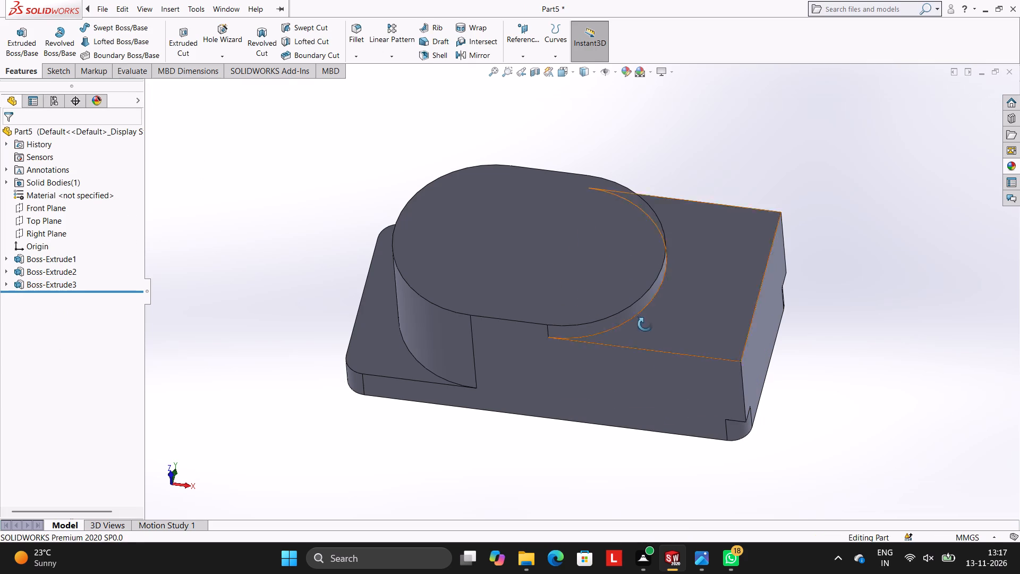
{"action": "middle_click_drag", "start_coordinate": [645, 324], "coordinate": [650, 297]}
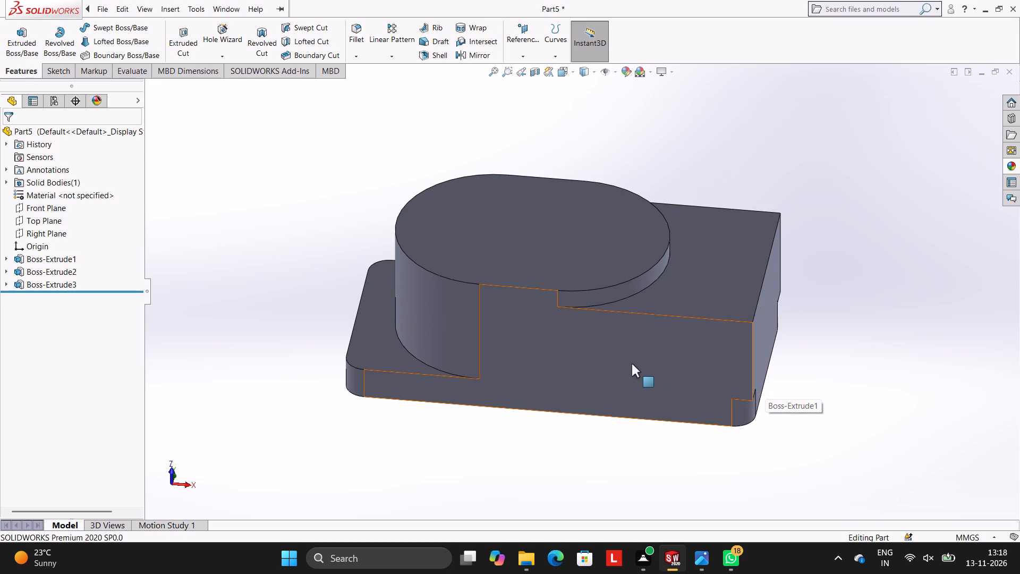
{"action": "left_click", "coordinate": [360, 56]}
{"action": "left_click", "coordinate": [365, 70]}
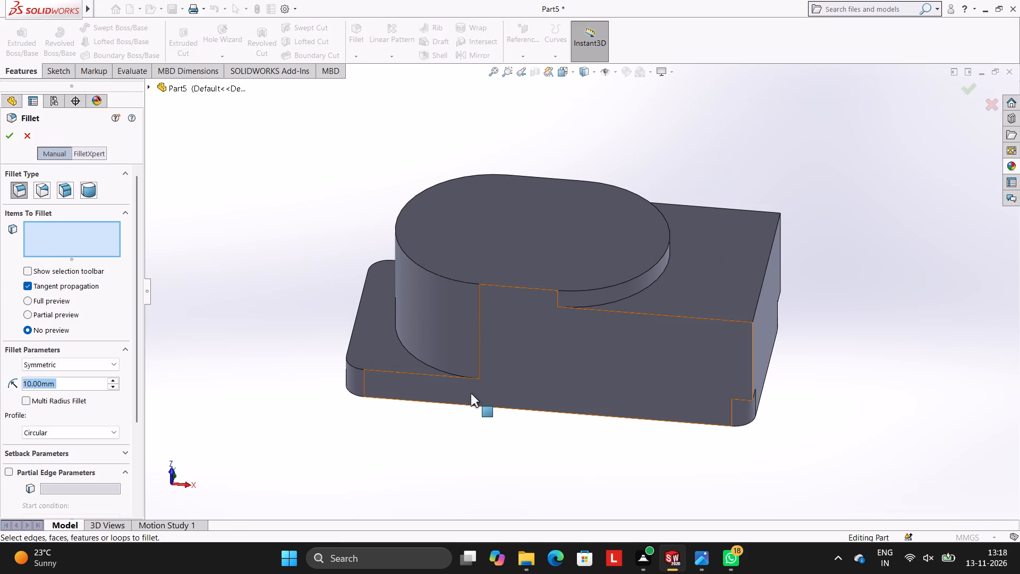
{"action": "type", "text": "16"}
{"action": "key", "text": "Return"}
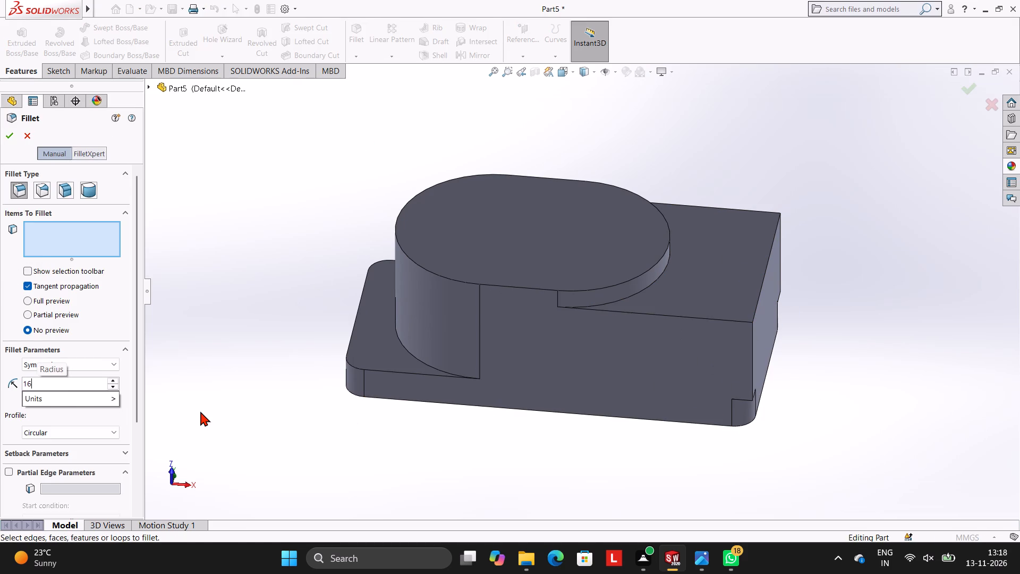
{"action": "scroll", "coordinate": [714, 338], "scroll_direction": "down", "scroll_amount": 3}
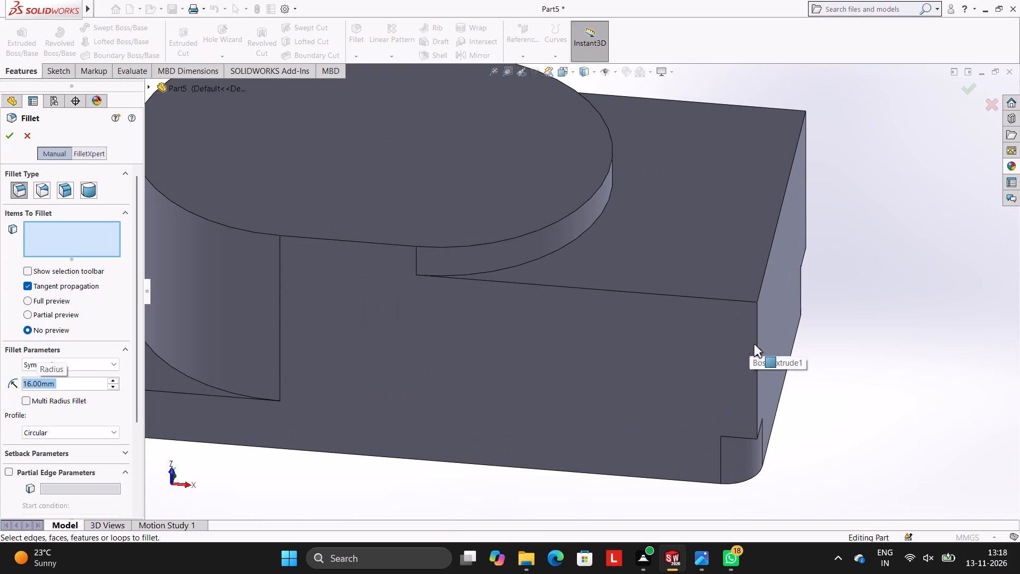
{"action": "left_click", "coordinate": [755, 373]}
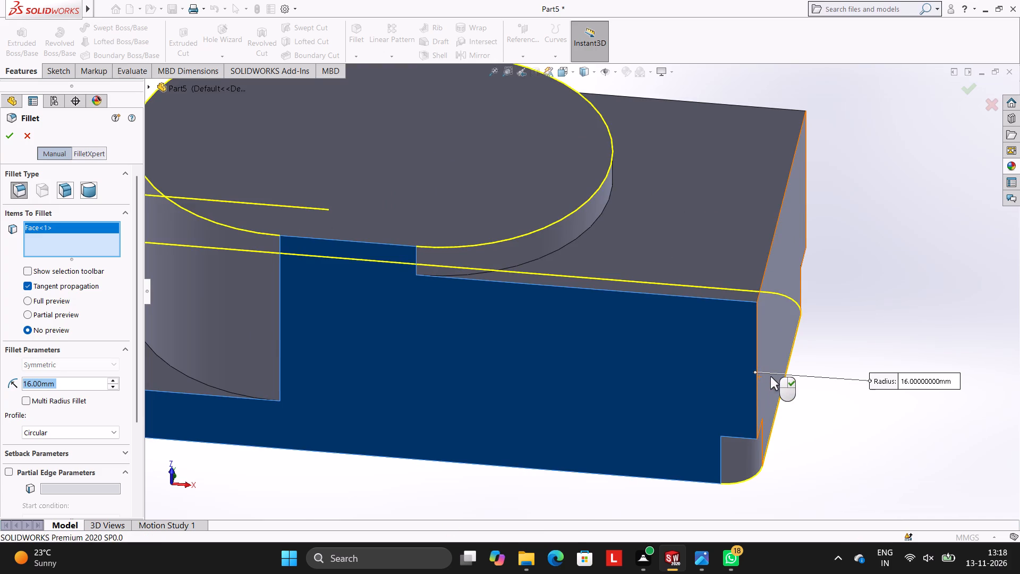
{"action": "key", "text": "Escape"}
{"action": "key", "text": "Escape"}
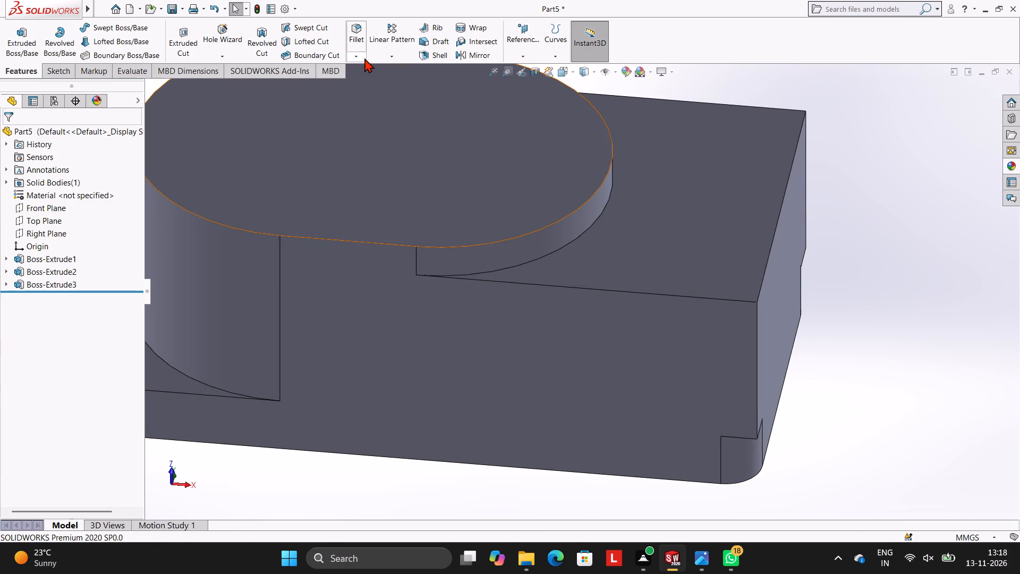
Fillet the block's vertical corner edge on the sketched side face, above the plate's rounded corner, with a 16 mm radius.
{"action": "left_click", "coordinate": [361, 58]}
{"action": "left_click", "coordinate": [361, 67]}
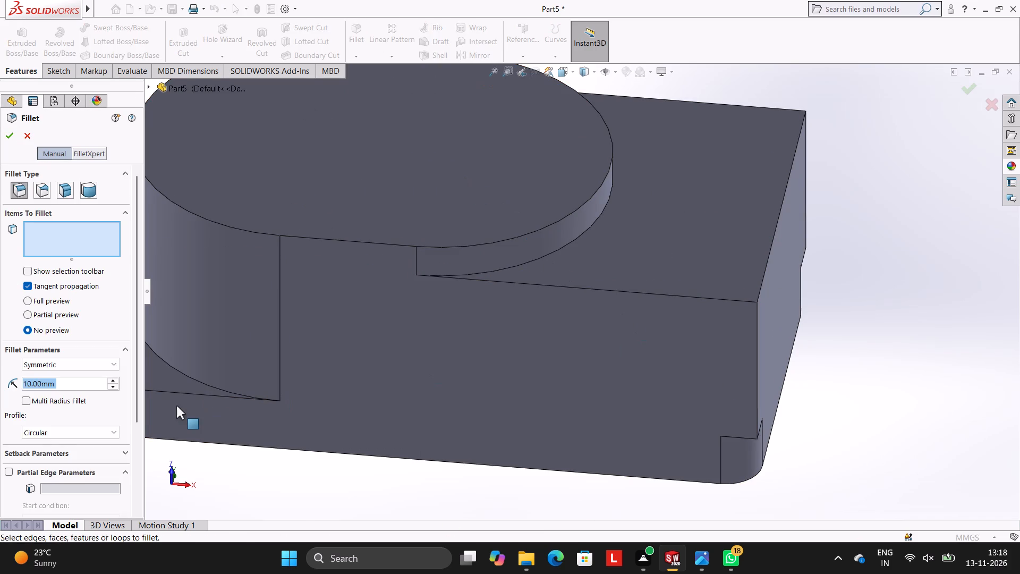
{"action": "type", "text": "16"}
{"action": "key", "text": "Return"}
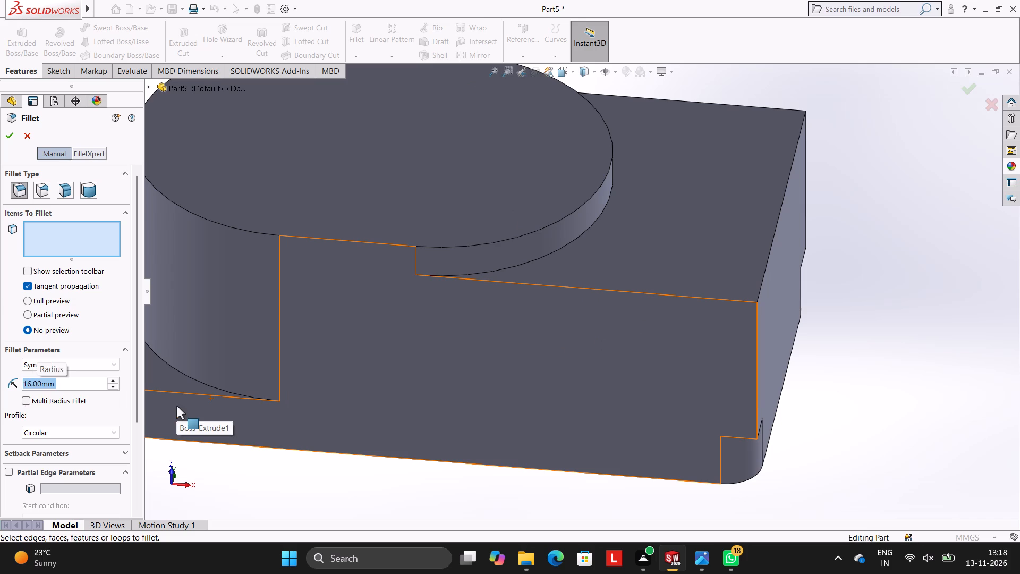
{"action": "scroll", "coordinate": [815, 378], "scroll_direction": "down", "scroll_amount": 5}
{"action": "scroll", "coordinate": [487, 400], "scroll_direction": "up", "scroll_amount": 4}
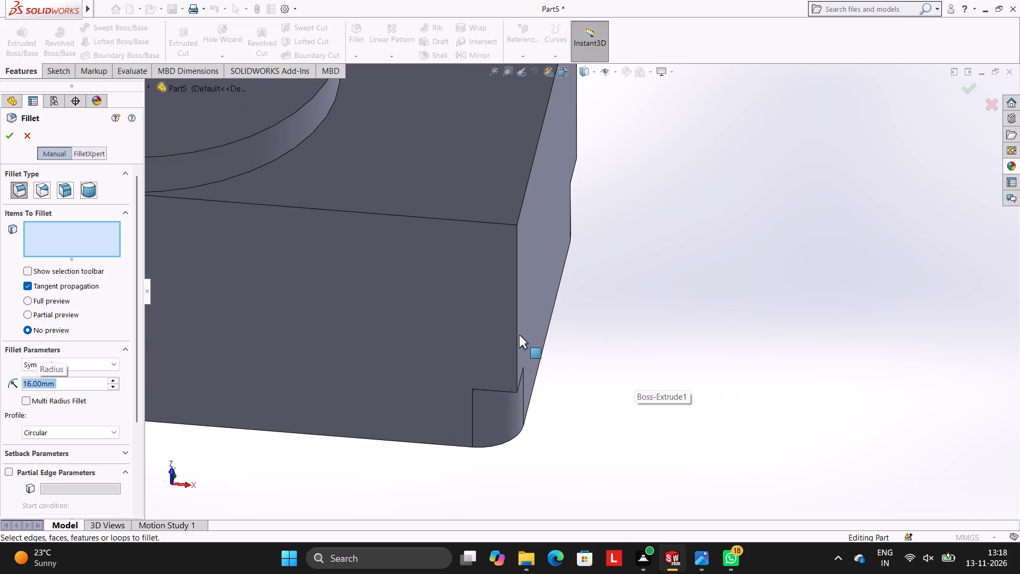
{"action": "left_click", "coordinate": [516, 333]}
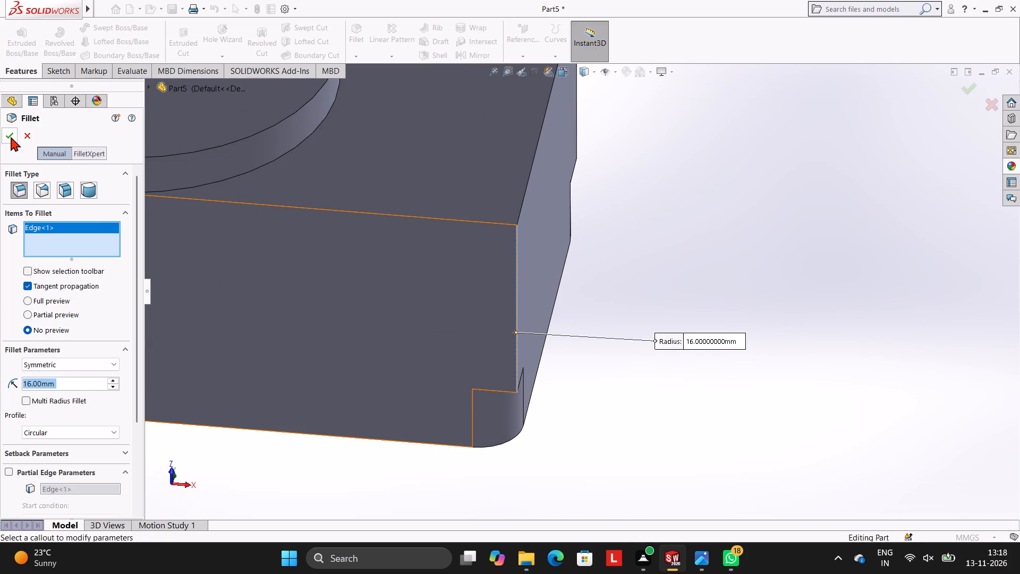
{"action": "left_click", "coordinate": [8, 135]}
{"action": "left_click", "coordinate": [713, 293]}
Fillet the block's other outer vertical corner edge with a 16 mm radius.
{"action": "scroll", "coordinate": [715, 271], "scroll_direction": "up", "scroll_amount": 3}
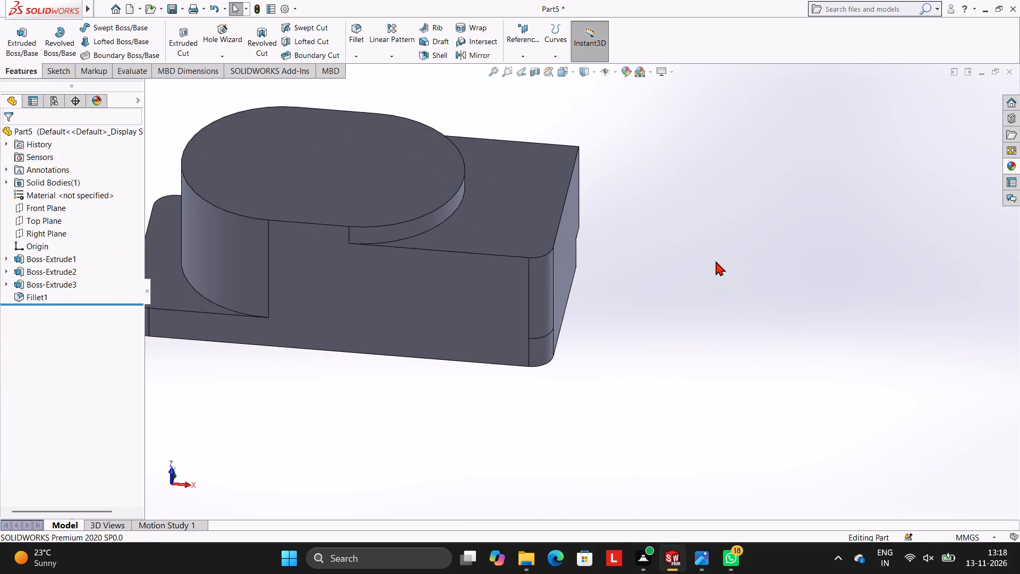
{"action": "scroll", "coordinate": [716, 261], "scroll_direction": "up", "scroll_amount": 2}
{"action": "middle_click_drag", "start_coordinate": [721, 251], "coordinate": [622, 342]}
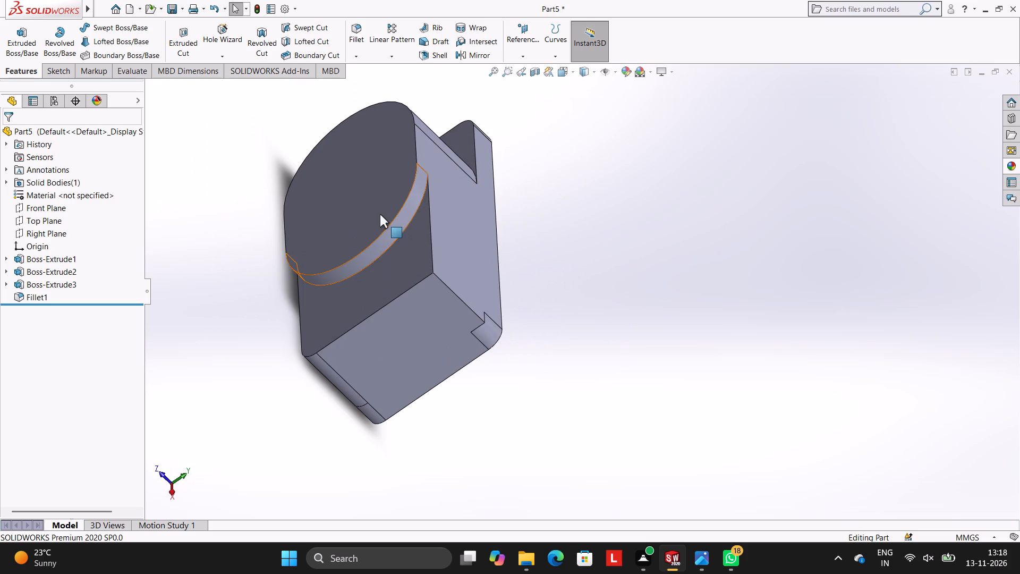
{"action": "left_click", "coordinate": [351, 55]}
{"action": "left_click", "coordinate": [367, 65]}
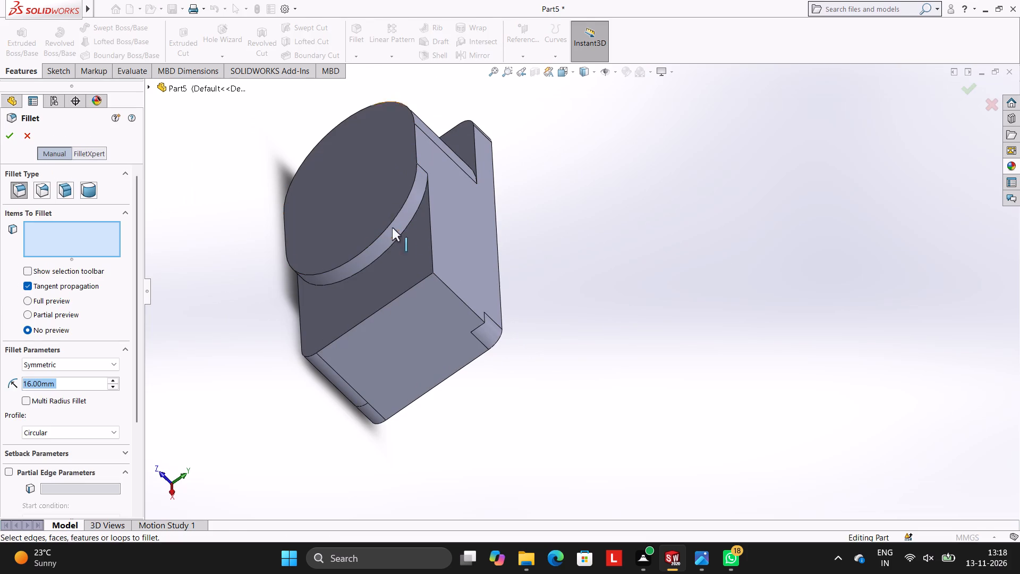
{"action": "scroll", "coordinate": [394, 233], "scroll_direction": "down", "scroll_amount": 2}
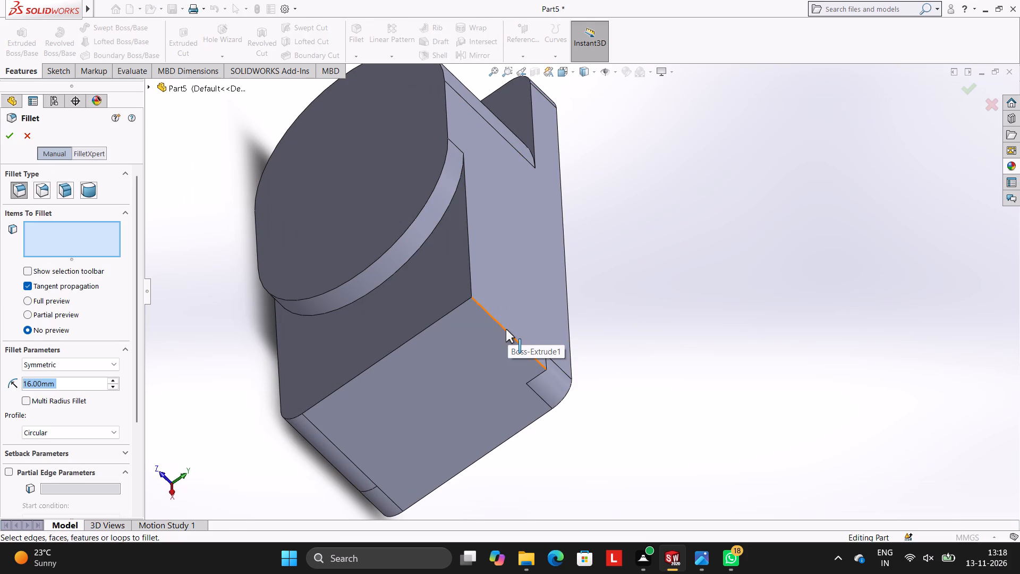
{"action": "left_click", "coordinate": [506, 329]}
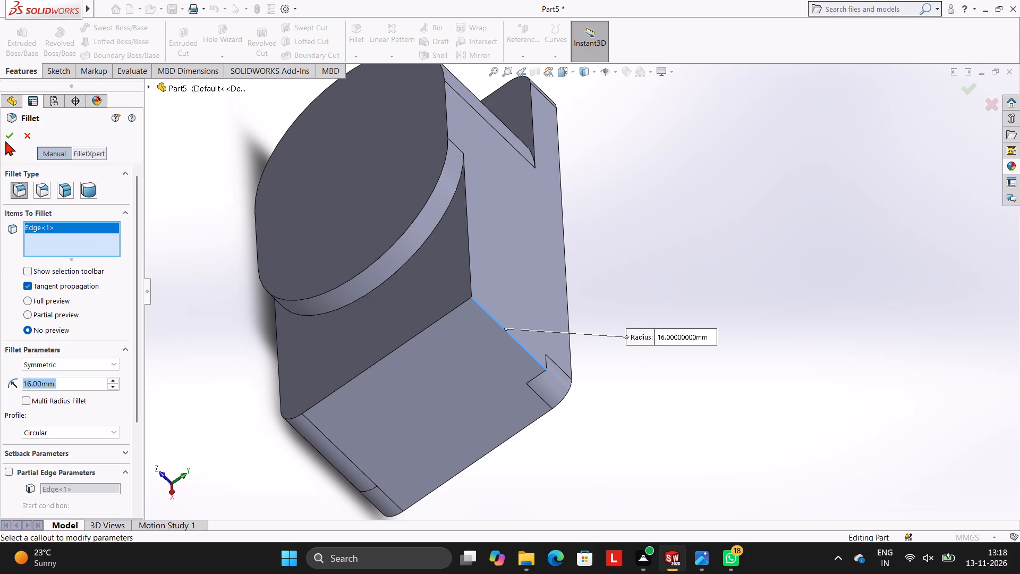
{"action": "left_click", "coordinate": [5, 141]}
{"action": "left_click", "coordinate": [712, 267]}
Examine the plate, slot-shaped boss and filleted block from all sides.
{"action": "scroll", "coordinate": [711, 267], "scroll_direction": "up", "scroll_amount": 2}
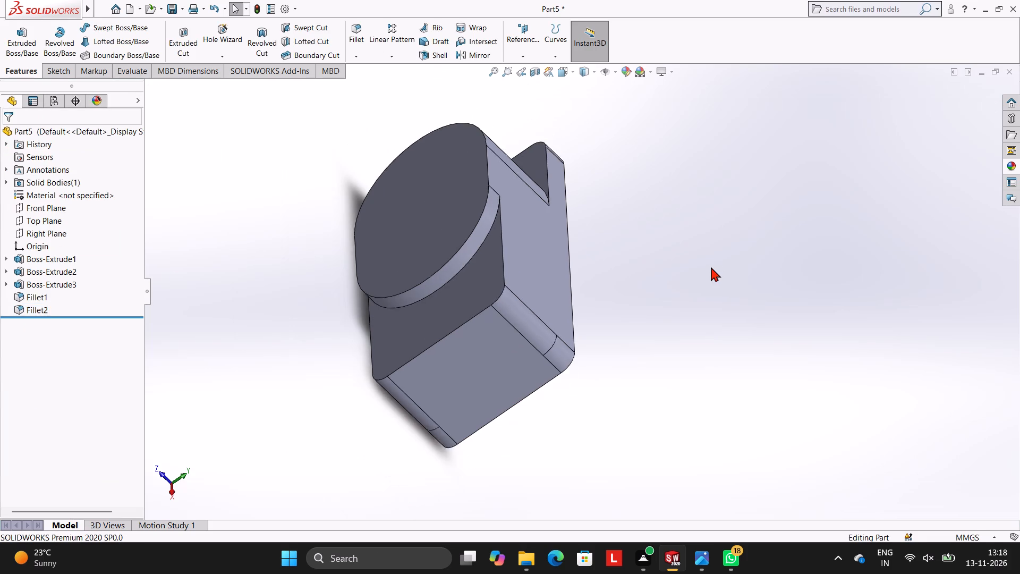
{"action": "middle_click_drag", "start_coordinate": [696, 267], "coordinate": [790, 240]}
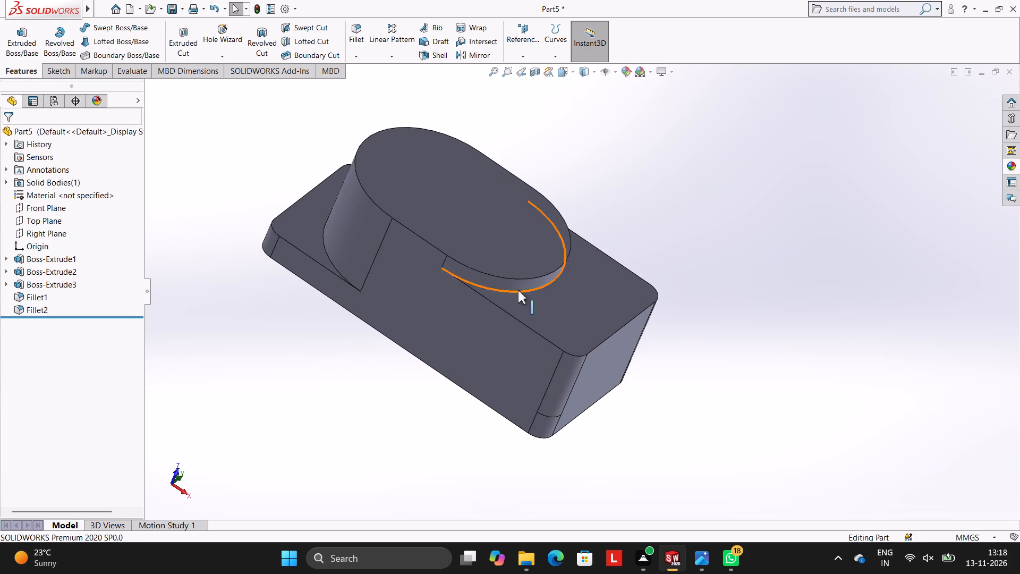
{"action": "middle_click_drag", "start_coordinate": [466, 286], "coordinate": [446, 192]}
{"action": "middle_click_drag", "start_coordinate": [378, 292], "coordinate": [416, 334]}
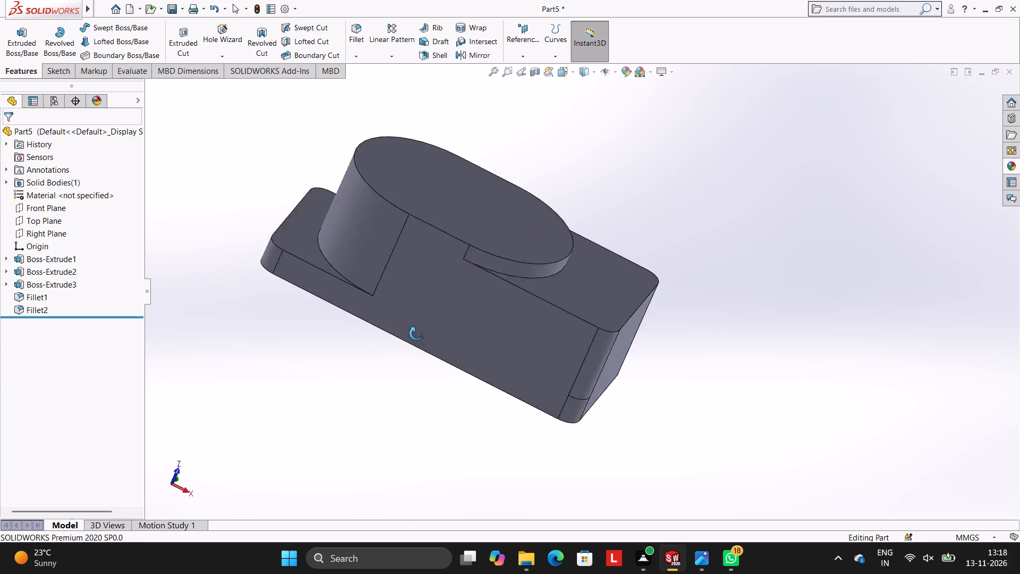
{"action": "middle_click_drag", "start_coordinate": [416, 334], "coordinate": [461, 483]}
{"action": "middle_click_drag", "start_coordinate": [373, 215], "coordinate": [438, 563]}
{"action": "middle_click_drag", "start_coordinate": [458, 281], "coordinate": [427, 364]}
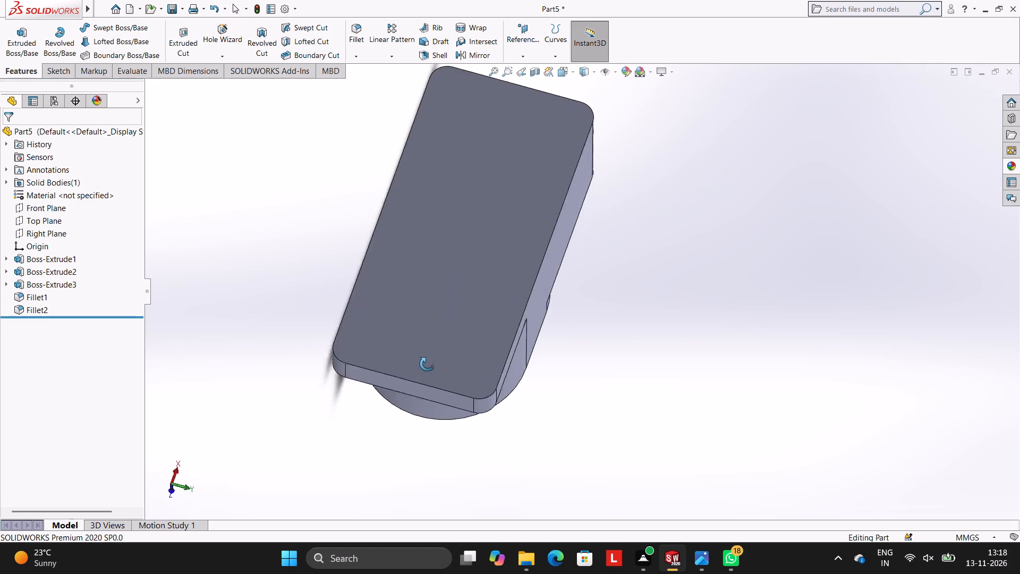
{"action": "middle_click_drag", "start_coordinate": [427, 364], "coordinate": [670, 206]}
{"action": "middle_click_drag", "start_coordinate": [554, 293], "coordinate": [569, 163]}
{"action": "middle_click_drag", "start_coordinate": [442, 292], "coordinate": [491, 419]}
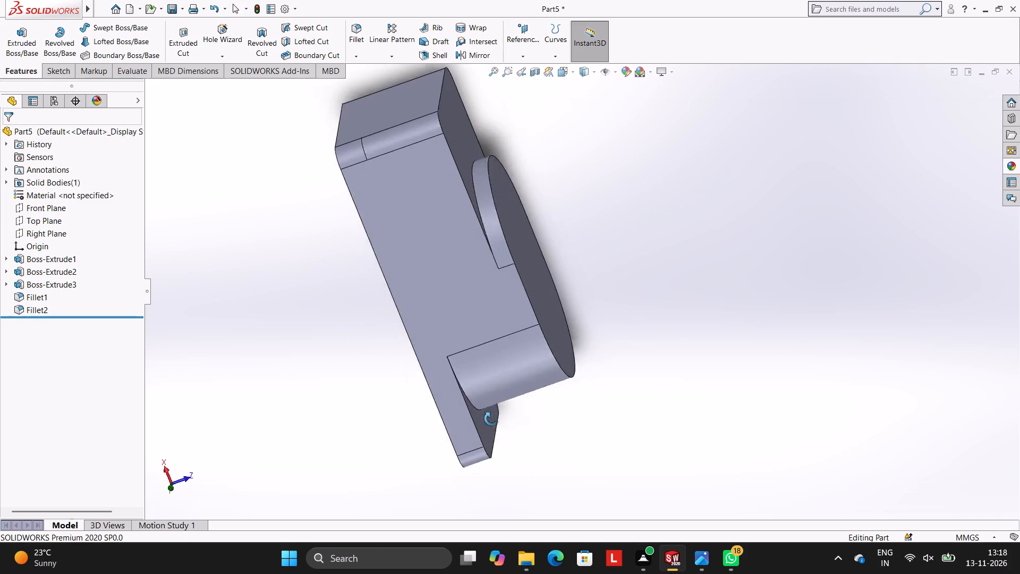
{"action": "middle_click_drag", "start_coordinate": [491, 419], "coordinate": [526, 396]}
{"action": "middle_click_drag", "start_coordinate": [404, 158], "coordinate": [351, 139]}
{"action": "middle_click_drag", "start_coordinate": [428, 155], "coordinate": [366, 129]}
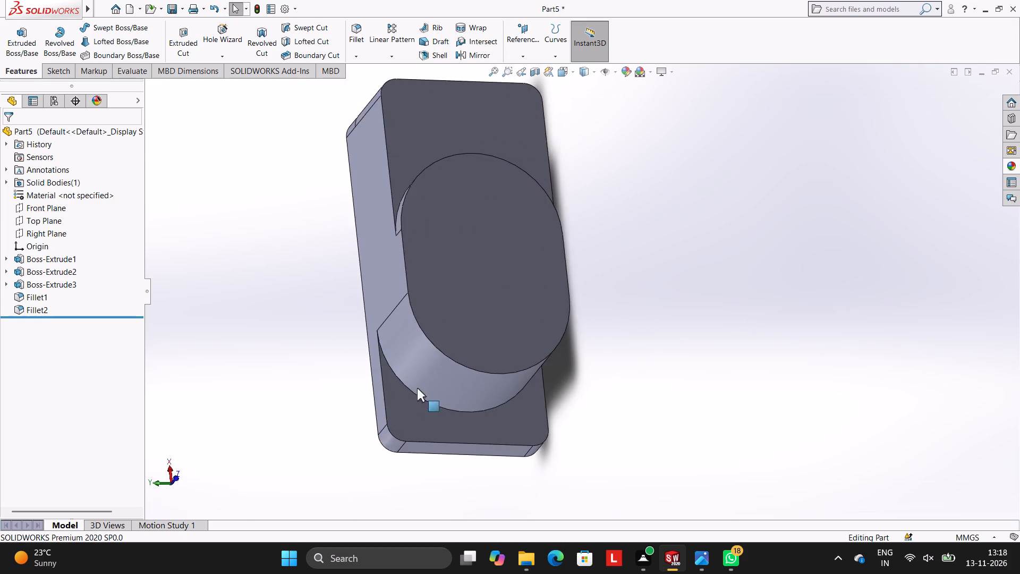
{"action": "middle_click_drag", "start_coordinate": [421, 400], "coordinate": [509, 234]}
{"action": "scroll", "coordinate": [512, 252], "scroll_direction": "up", "scroll_amount": 1}
{"action": "middle_click_drag", "start_coordinate": [514, 332], "coordinate": [493, 270]}
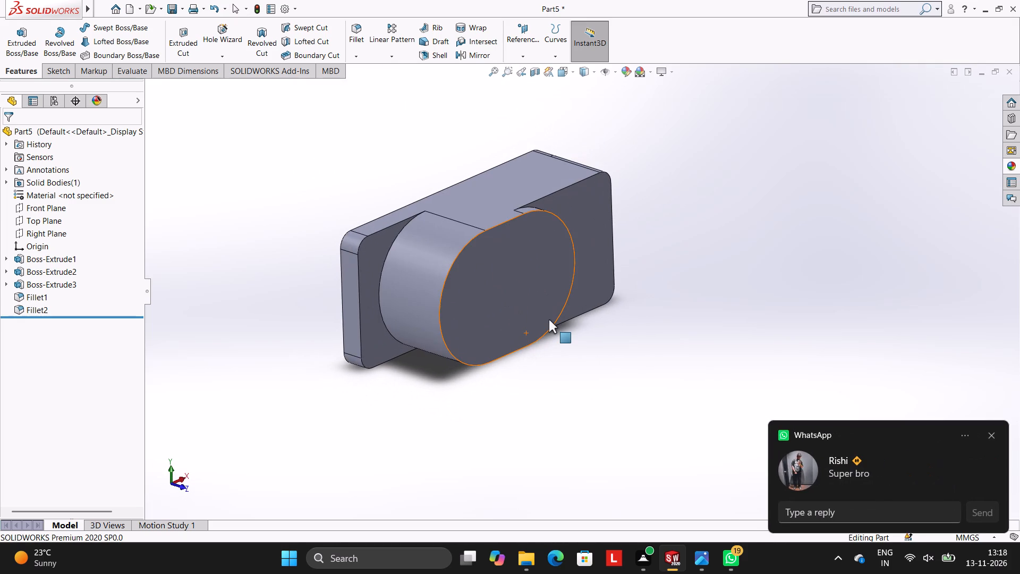
{"action": "middle_click_drag", "start_coordinate": [668, 305], "coordinate": [639, 181]}
{"action": "middle_click_drag", "start_coordinate": [620, 195], "coordinate": [618, 188]}
{"action": "middle_click_drag", "start_coordinate": [618, 288], "coordinate": [613, 227]}
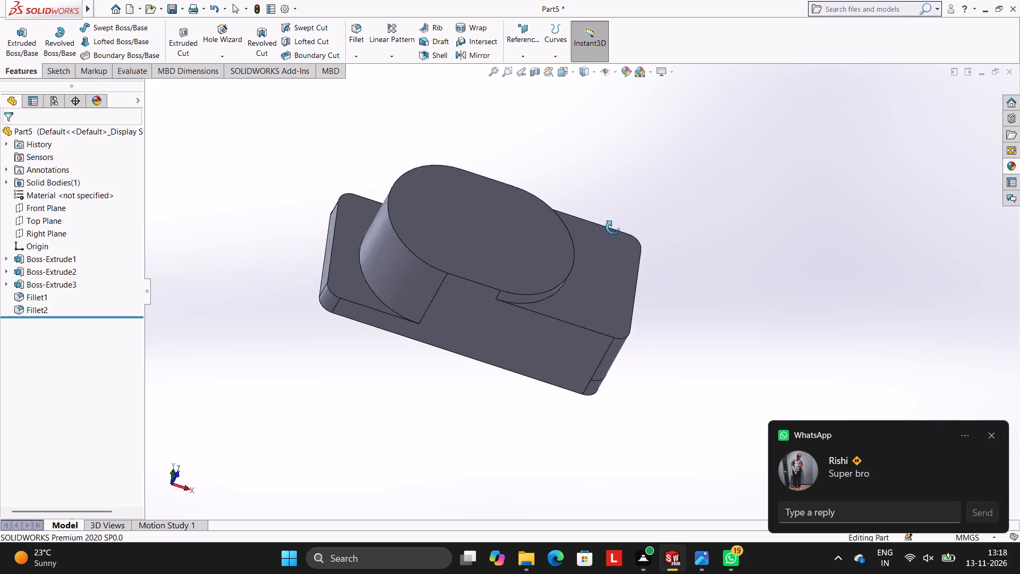
{"action": "middle_click_drag", "start_coordinate": [613, 227], "coordinate": [606, 202]}
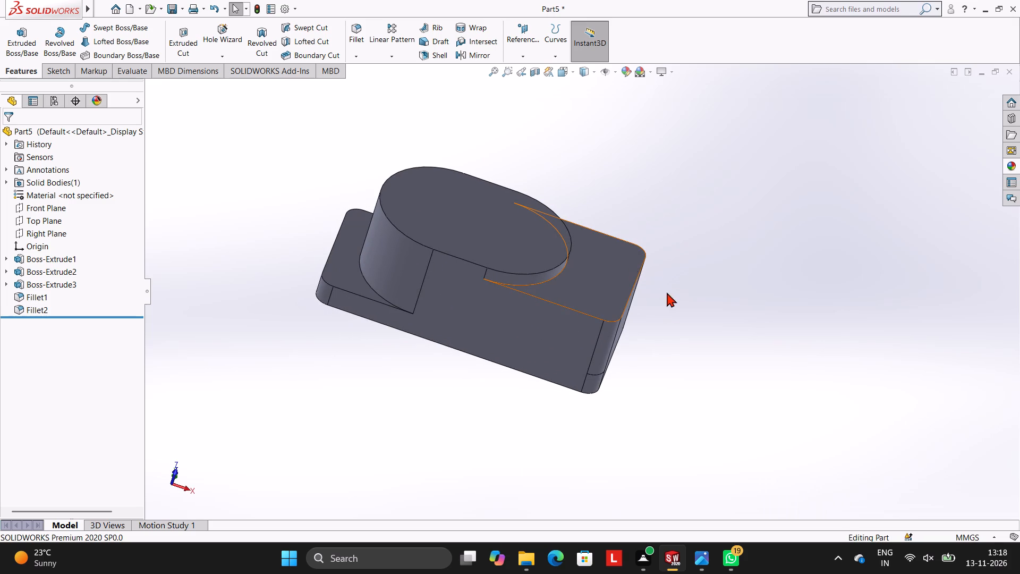
{"action": "middle_click_drag", "start_coordinate": [654, 255], "coordinate": [677, 221]}
{"action": "middle_click_drag", "start_coordinate": [397, 231], "coordinate": [439, 403]}
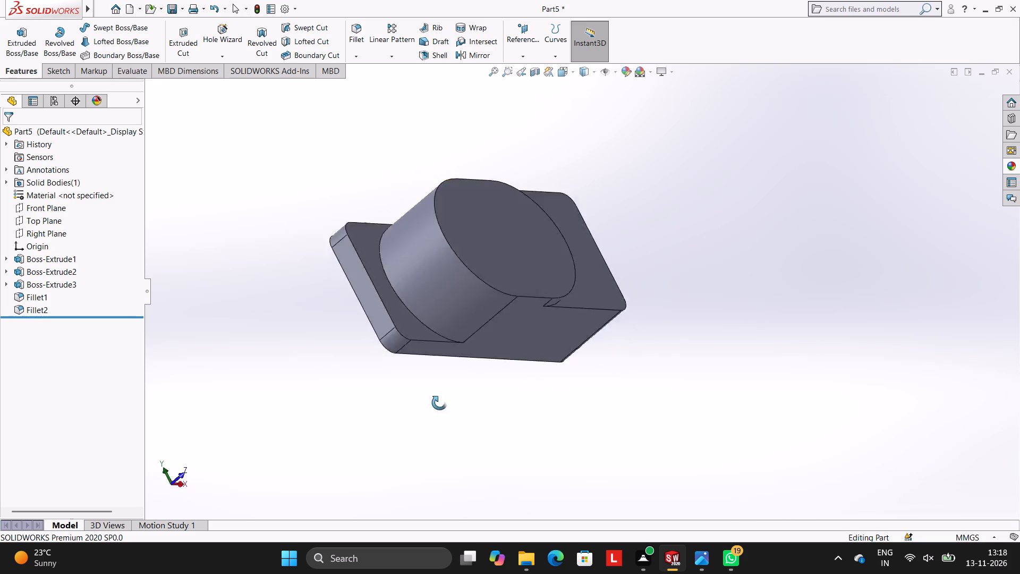
{"action": "middle_click_drag", "start_coordinate": [439, 403], "coordinate": [472, 493]}
{"action": "middle_click_drag", "start_coordinate": [456, 259], "coordinate": [416, 432]}
{"action": "scroll", "coordinate": [420, 443], "scroll_direction": "down", "scroll_amount": 1}
{"action": "middle_click_drag", "start_coordinate": [529, 171], "coordinate": [404, 195]}
{"action": "middle_click_drag", "start_coordinate": [509, 256], "coordinate": [516, 204]}
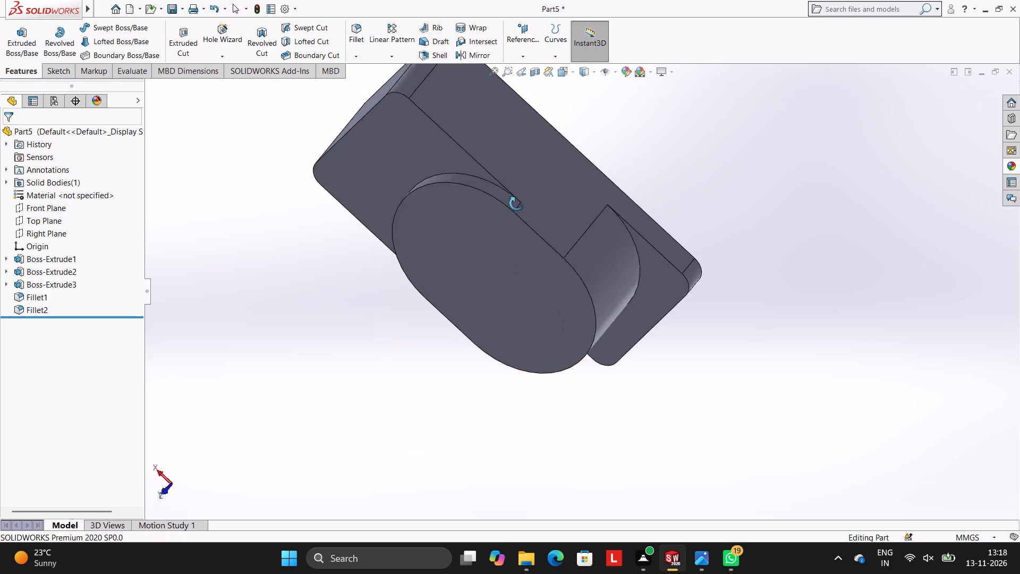
{"action": "middle_click_drag", "start_coordinate": [516, 204], "coordinate": [517, 178]}
{"action": "scroll", "coordinate": [517, 177], "scroll_direction": "up", "scroll_amount": 1}
{"action": "middle_click_drag", "start_coordinate": [544, 248], "coordinate": [567, 152]}
{"action": "middle_click_drag", "start_coordinate": [579, 252], "coordinate": [599, 155]}
{"action": "scroll", "coordinate": [600, 226], "scroll_direction": "up", "scroll_amount": 1}
{"action": "middle_click_drag", "start_coordinate": [608, 205], "coordinate": [612, 161]}
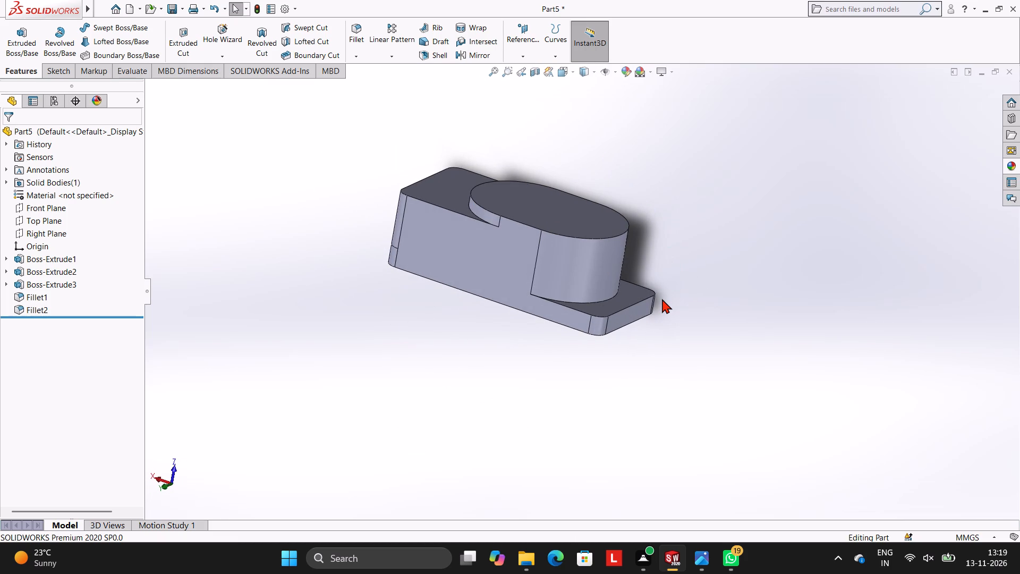
Sketch a 50 mm radius circle on the slot-shaped boss's top face, centred on the end-arc centre nearer the sketch origin.
{"action": "middle_click_drag", "start_coordinate": [677, 209], "coordinate": [650, 298]}
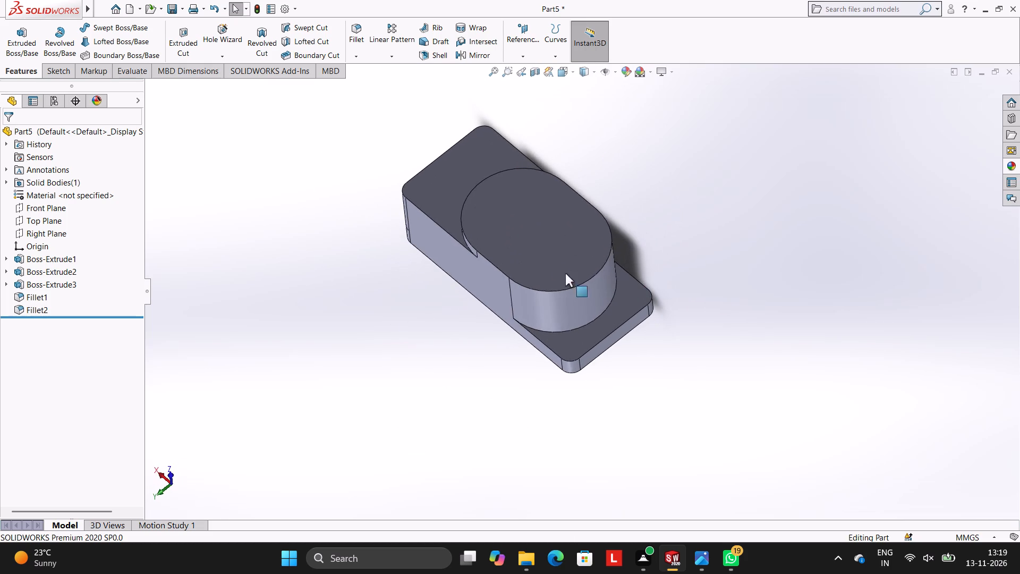
{"action": "left_click", "coordinate": [531, 226]}
{"action": "left_click", "coordinate": [580, 191]}
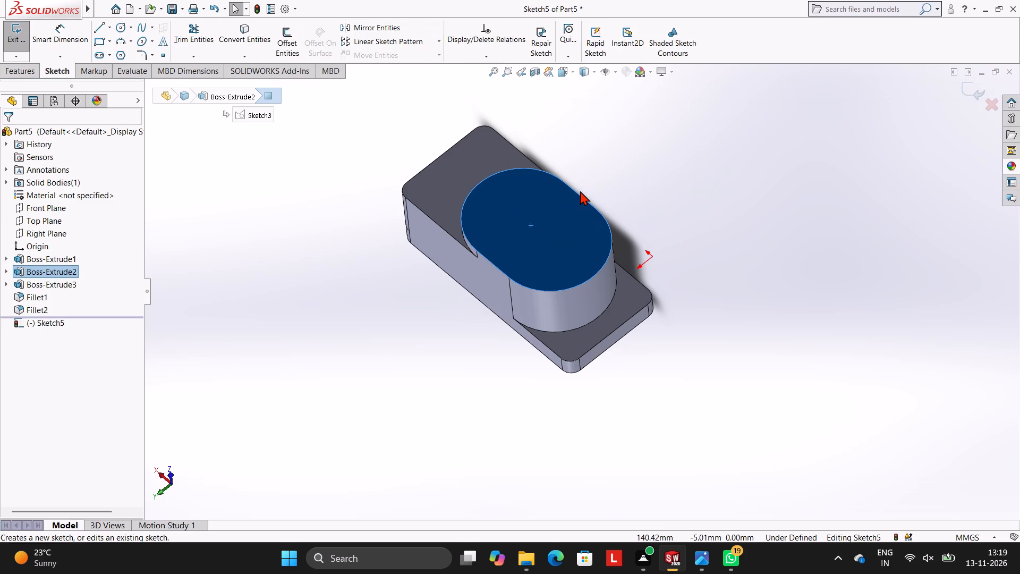
{"action": "key", "text": "ctrl+8"}
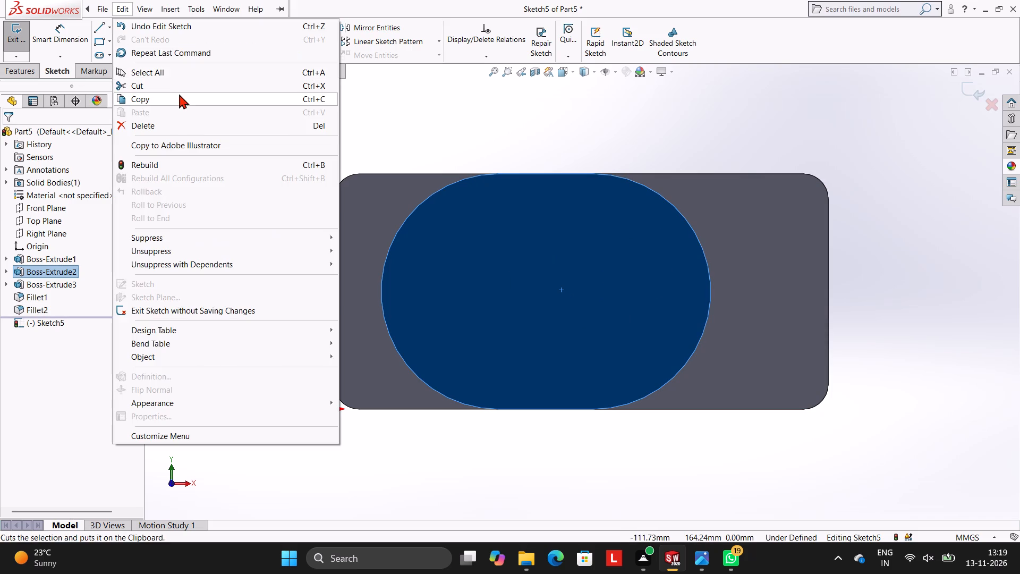
{"action": "key", "text": "Escape"}
{"action": "key", "text": "Escape"}
{"action": "left_click", "coordinate": [122, 26]}
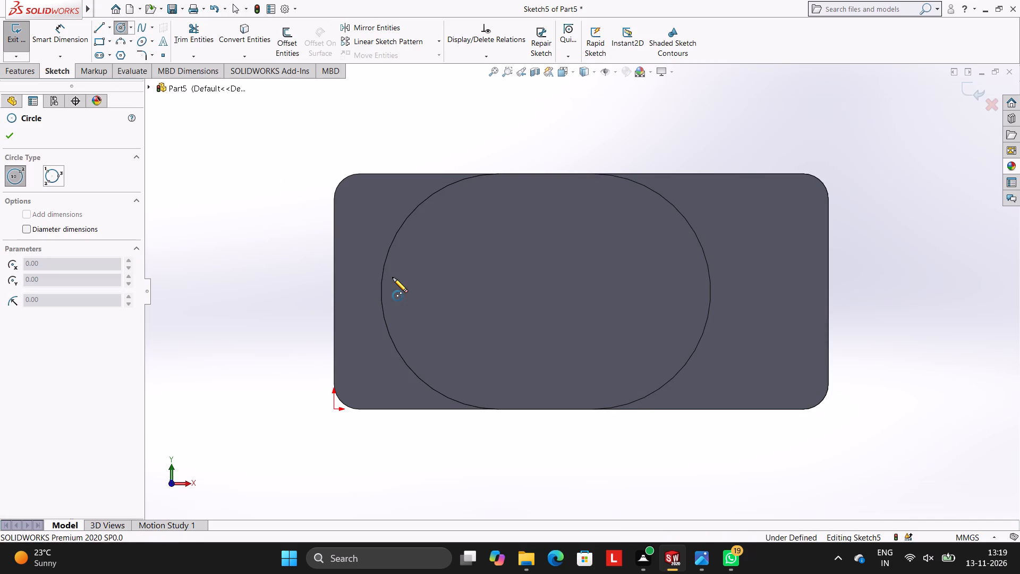
{"action": "left_click", "coordinate": [499, 292]}
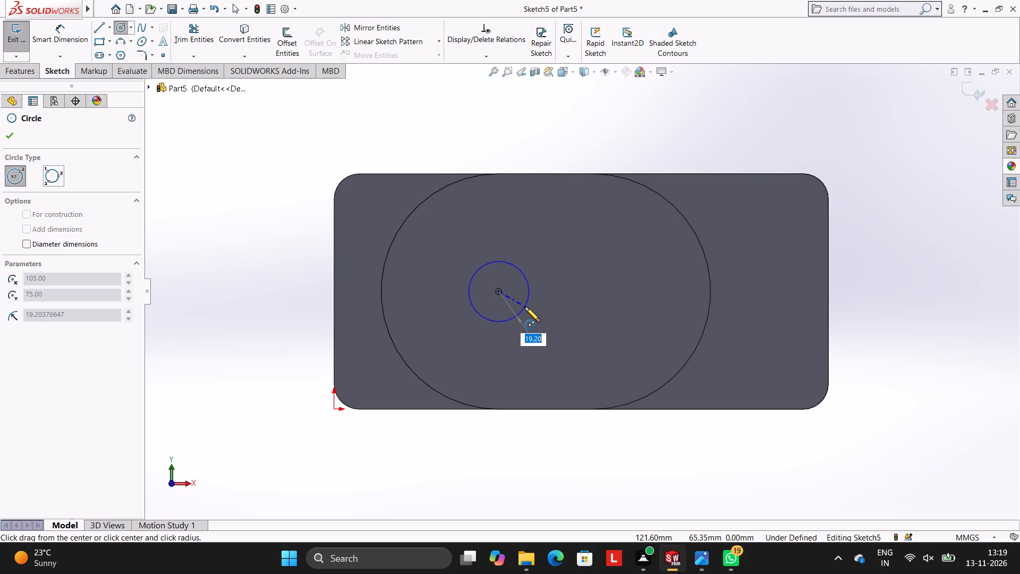
{"action": "type", "text": "50"}
{"action": "key", "text": "Return"}
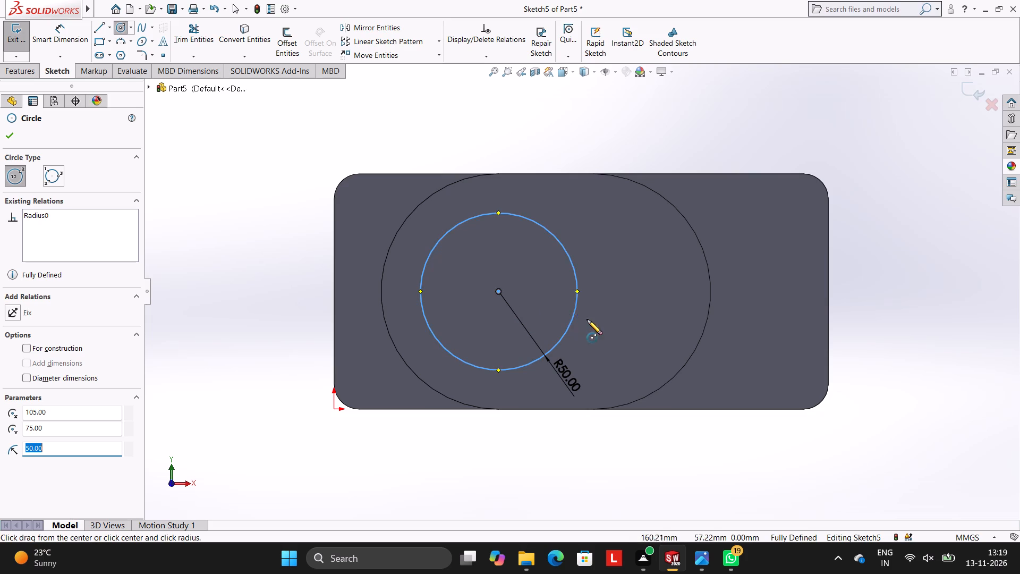
{"action": "key", "text": "Escape"}
{"action": "key", "text": "Escape"}
{"action": "key", "text": "Escape"}
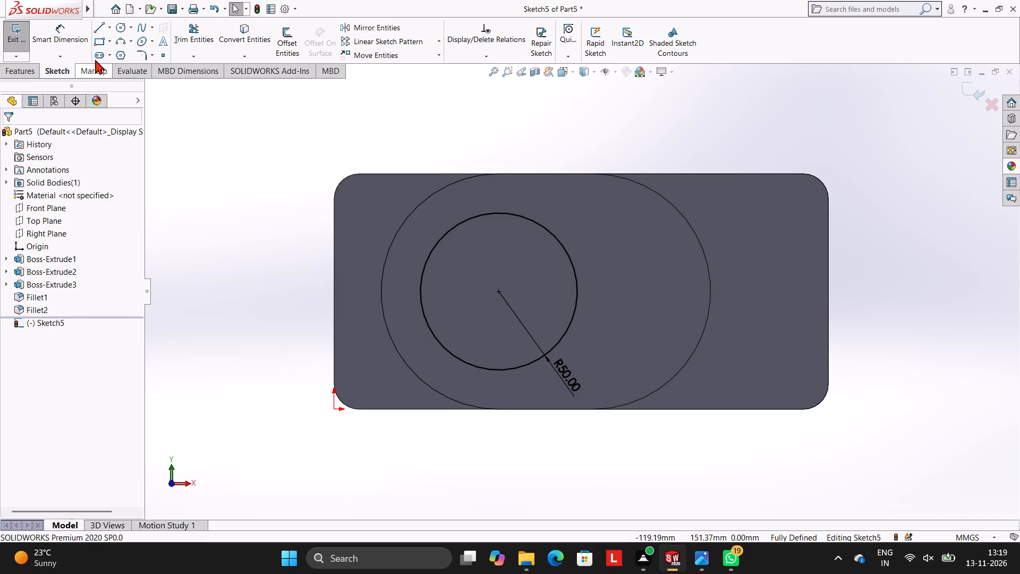
Draw a 50 mm radius circle centred on the boss's other end-arc centre, farther from the sketch origin.
{"action": "left_click", "coordinate": [121, 26]}
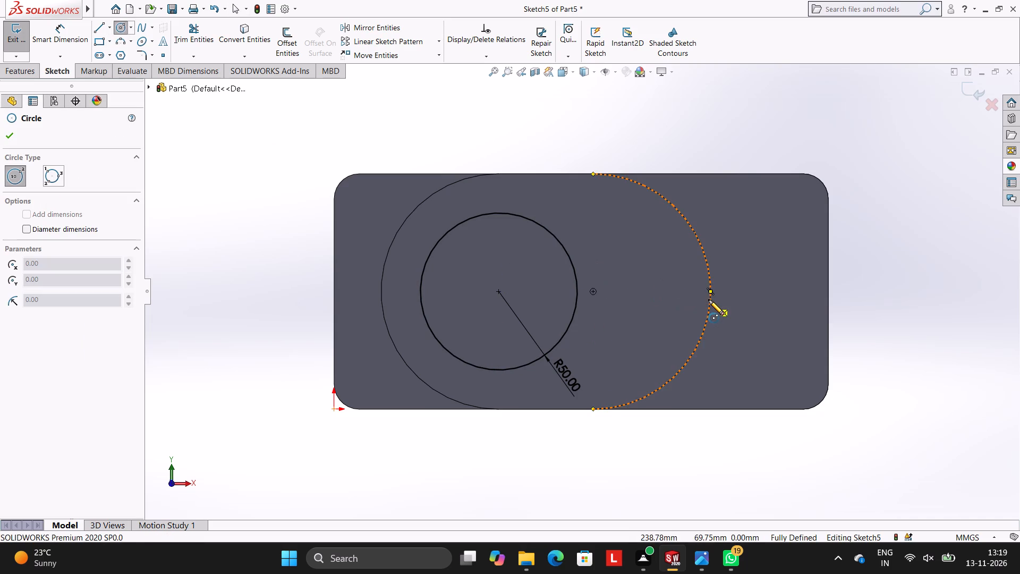
{"action": "left_click", "coordinate": [593, 292]}
{"action": "type", "text": "50"}
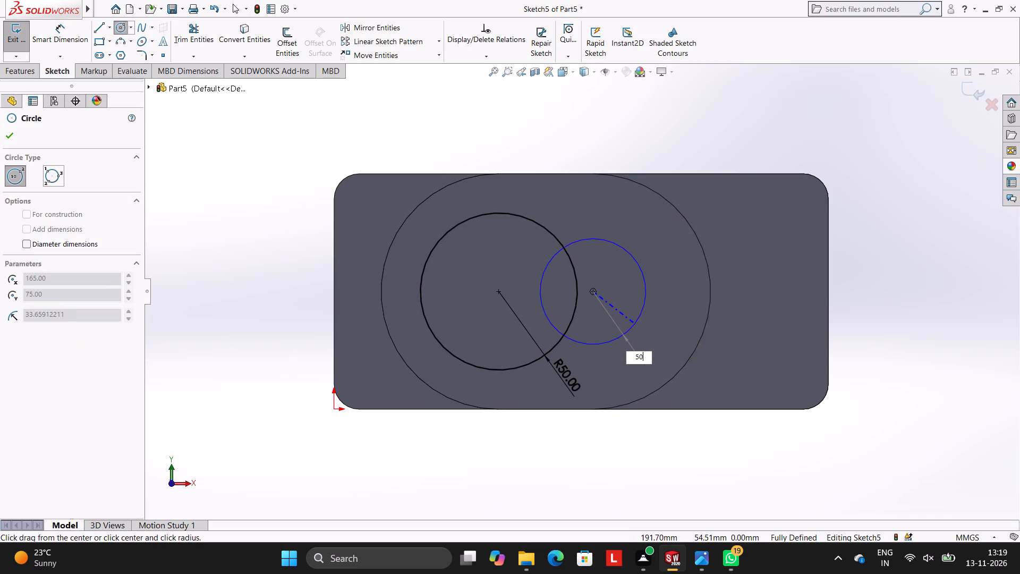
{"action": "key", "text": "Return"}
{"action": "key", "text": "Escape"}
{"action": "key", "text": "Escape"}
{"action": "key", "text": "Escape"}
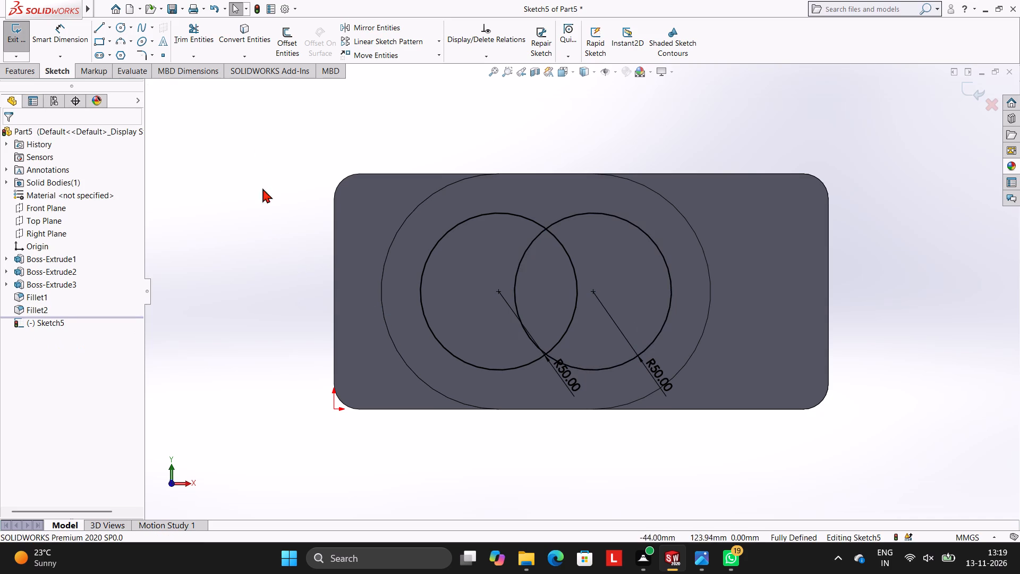
Draw a 55 mm radius circle concentric with the 50 mm radius circle nearer the sketch origin.
{"action": "left_click", "coordinate": [116, 24]}
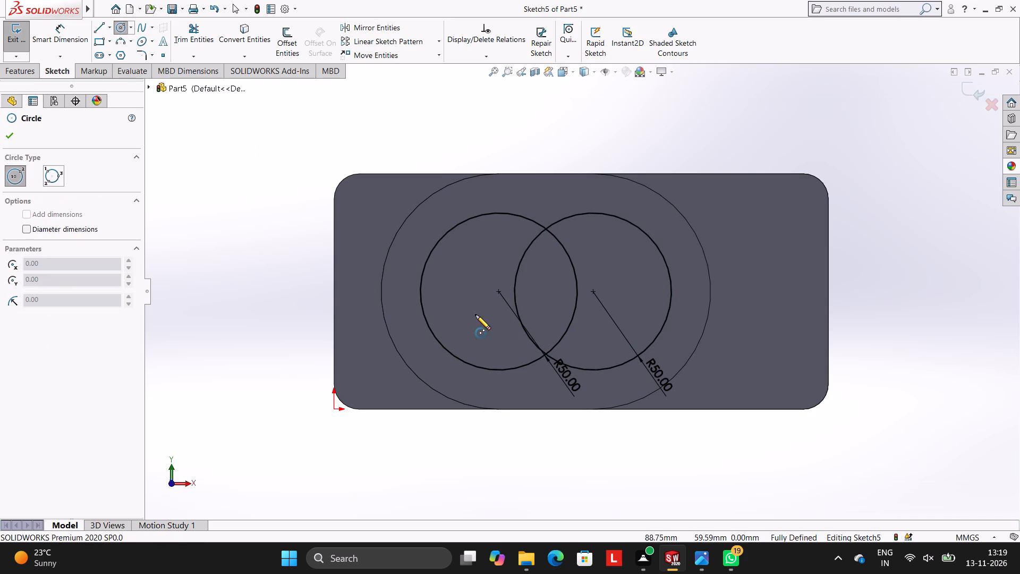
{"action": "left_click", "coordinate": [499, 292]}
{"action": "type", "text": "55"}
{"action": "key", "text": "Return"}
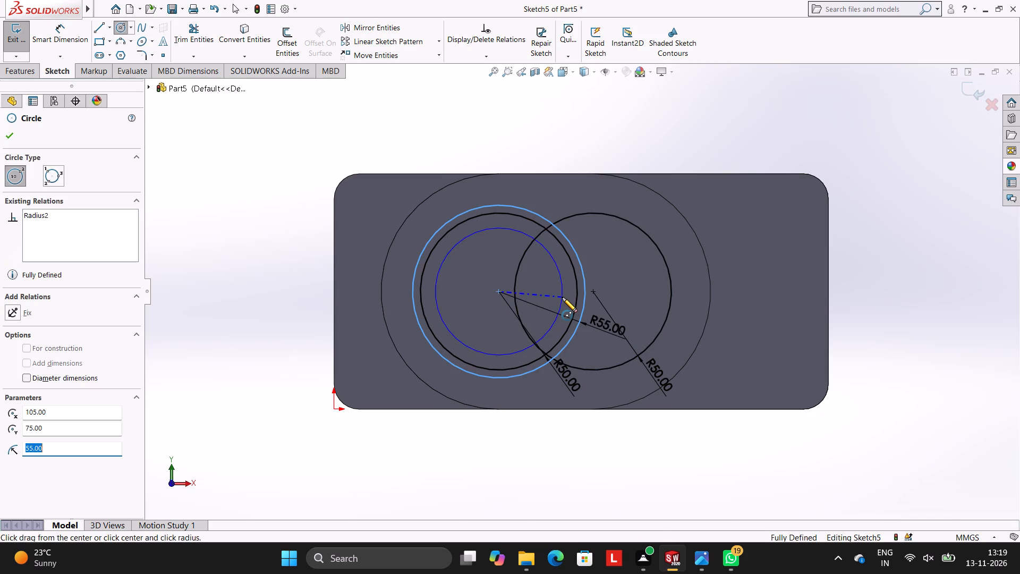
{"action": "key", "text": "Escape"}
{"action": "key", "text": "Escape"}
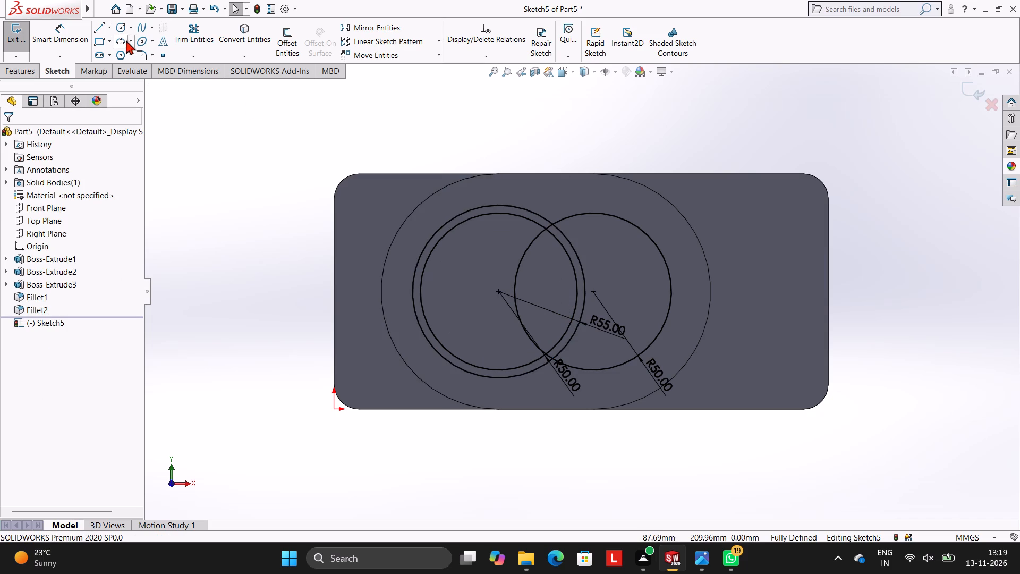
Draw a 55 mm radius circle concentric with the 50 mm radius circle farther from the sketch origin.
{"action": "left_click", "coordinate": [125, 27]}
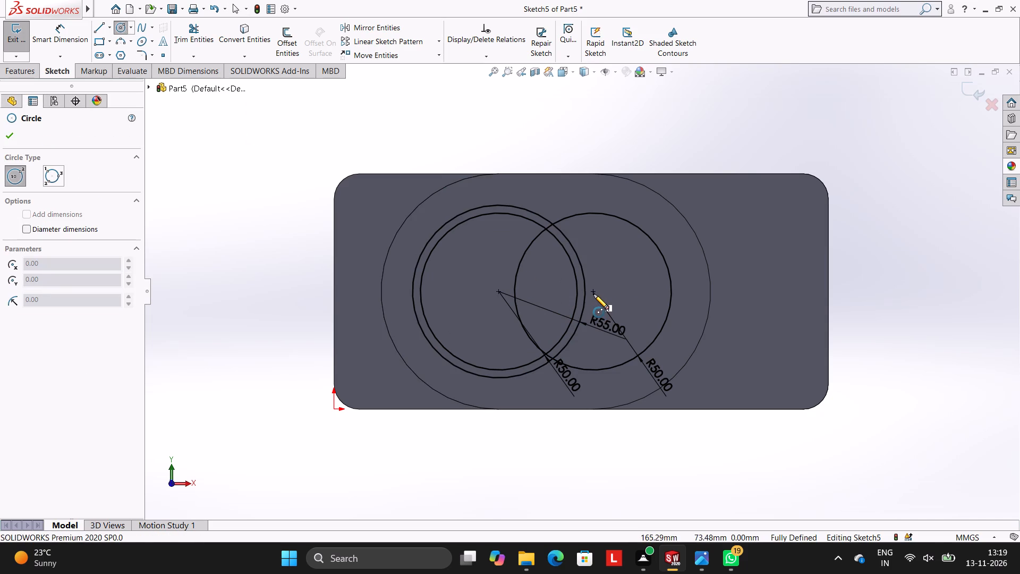
{"action": "left_click", "coordinate": [593, 294]}
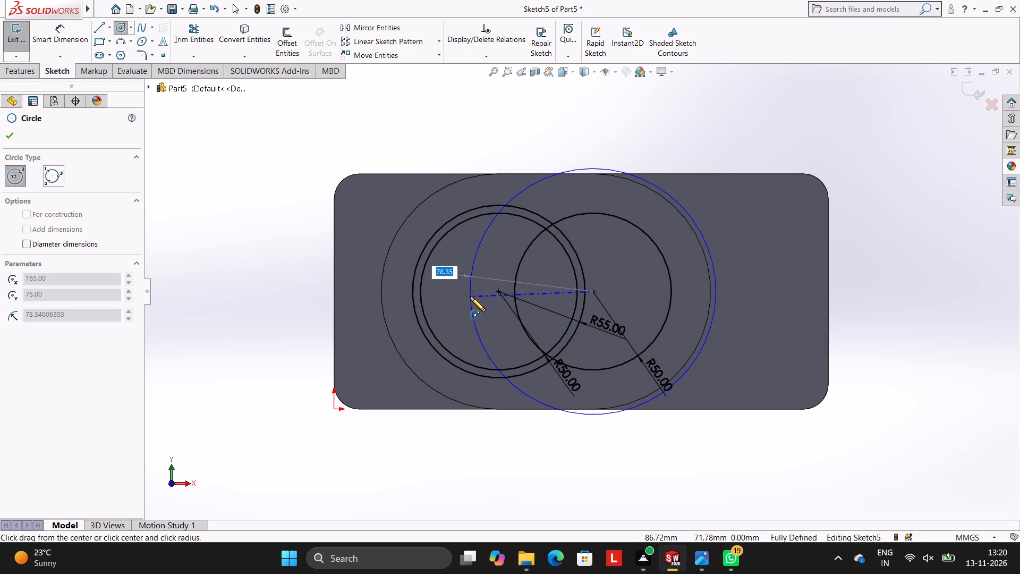
{"action": "type", "text": "55"}
{"action": "key", "text": "Return"}
{"action": "key", "text": "Escape"}
{"action": "key", "text": "Escape"}
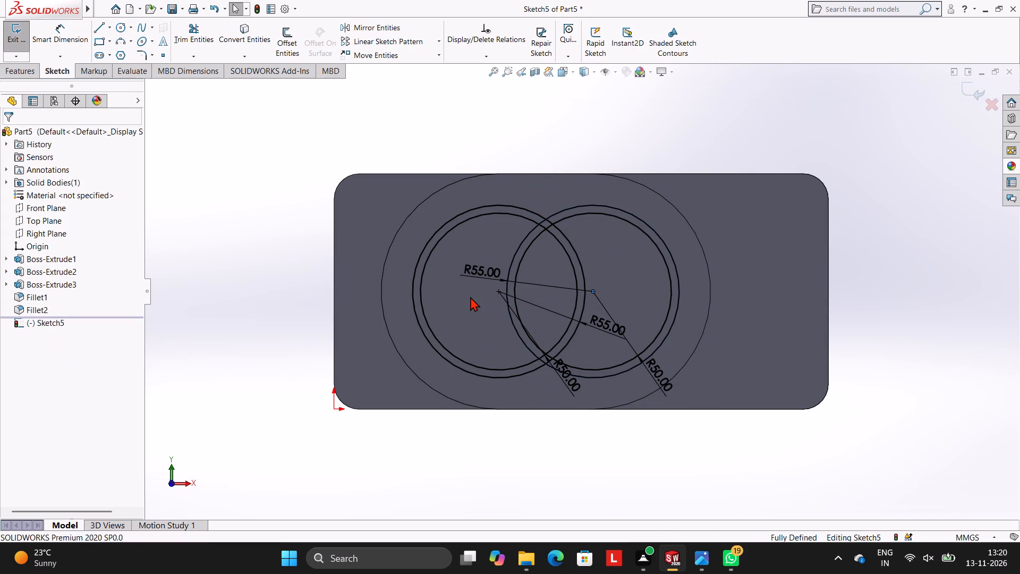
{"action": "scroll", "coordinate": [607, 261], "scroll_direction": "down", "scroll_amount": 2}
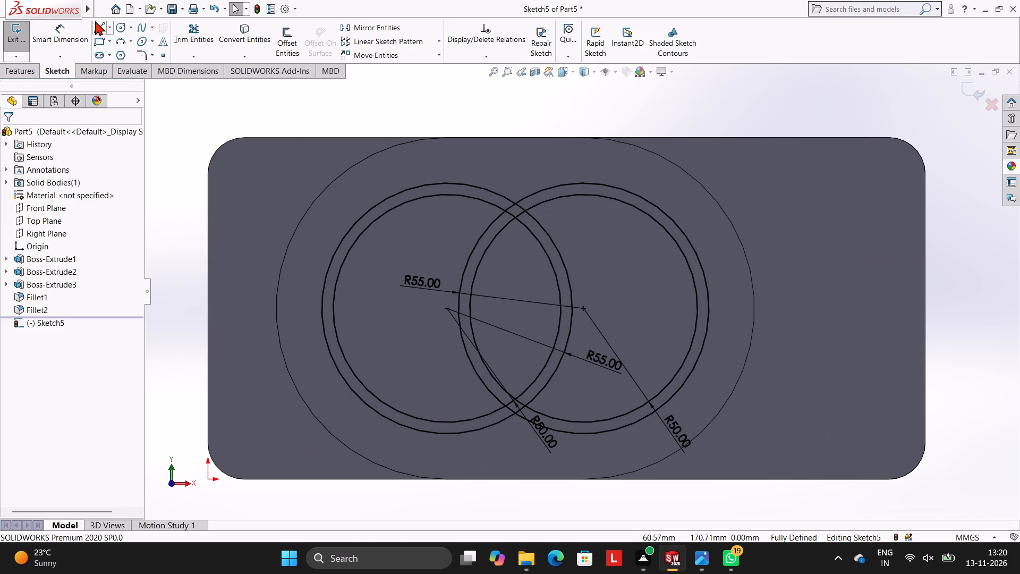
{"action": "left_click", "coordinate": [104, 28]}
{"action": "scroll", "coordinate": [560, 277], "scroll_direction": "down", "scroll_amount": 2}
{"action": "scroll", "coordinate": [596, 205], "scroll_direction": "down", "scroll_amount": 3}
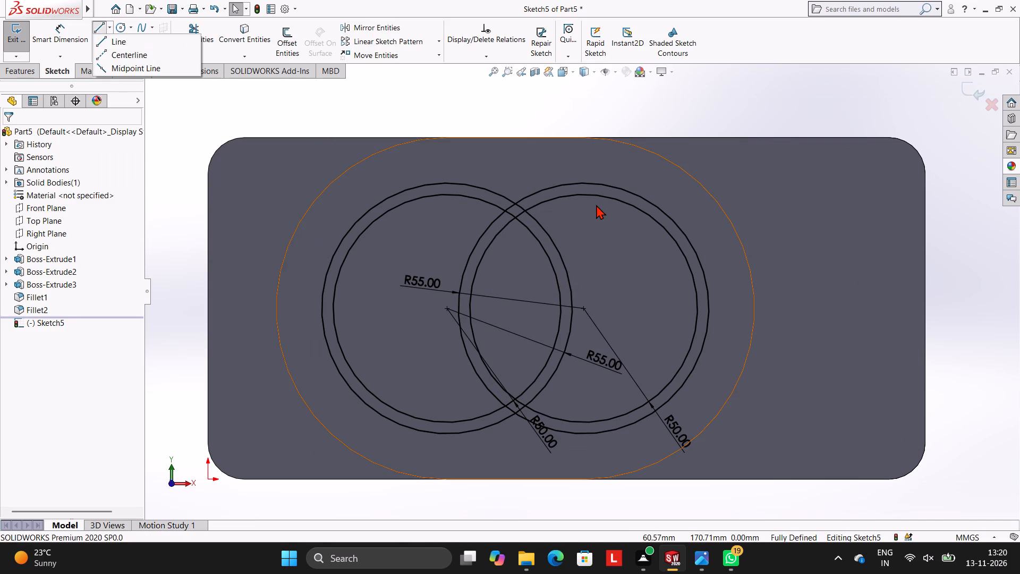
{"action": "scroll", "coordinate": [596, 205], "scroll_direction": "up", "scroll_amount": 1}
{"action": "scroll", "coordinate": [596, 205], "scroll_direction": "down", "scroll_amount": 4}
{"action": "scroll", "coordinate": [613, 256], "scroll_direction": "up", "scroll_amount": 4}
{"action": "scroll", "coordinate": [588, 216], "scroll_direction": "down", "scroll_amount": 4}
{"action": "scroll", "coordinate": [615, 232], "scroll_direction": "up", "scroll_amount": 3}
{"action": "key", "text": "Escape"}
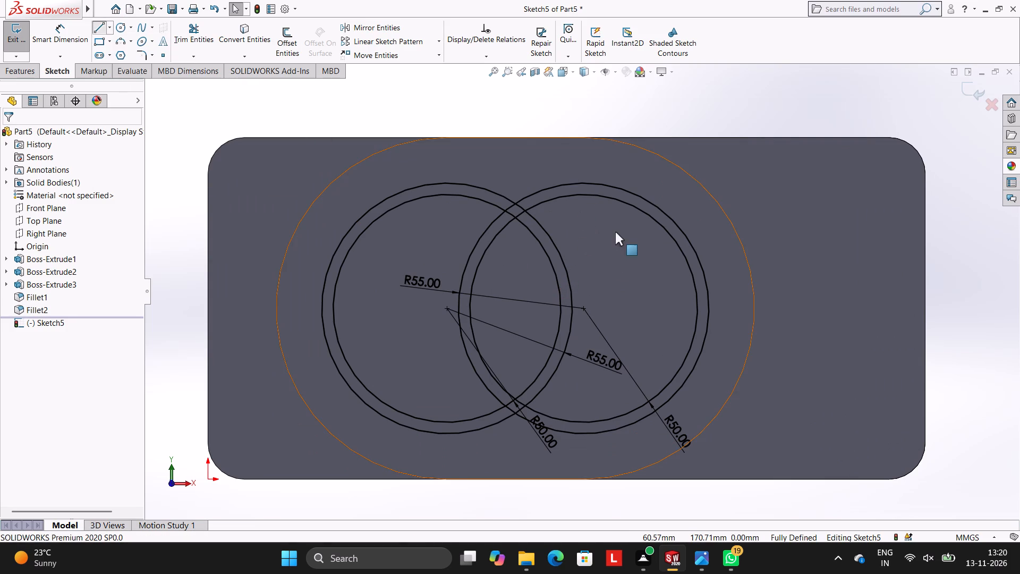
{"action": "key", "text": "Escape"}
Draw a 60 mm horizontal line joining the uppermost points of the two 55 mm radius circles.
{"action": "scroll", "coordinate": [641, 250], "scroll_direction": "down", "scroll_amount": 4}
{"action": "scroll", "coordinate": [631, 251], "scroll_direction": "up", "scroll_amount": 4}
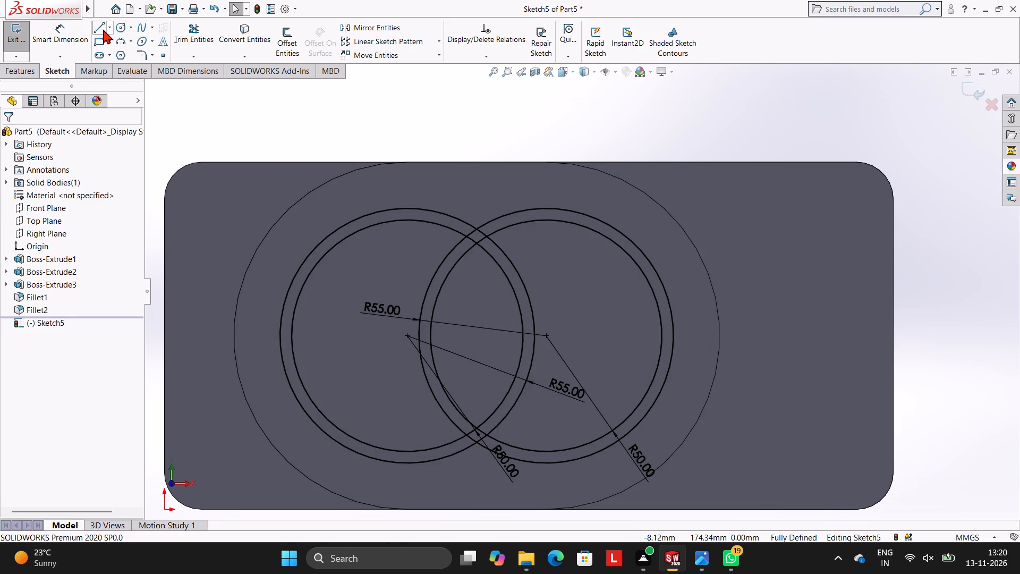
{"action": "left_click", "coordinate": [103, 29]}
{"action": "scroll", "coordinate": [560, 237], "scroll_direction": "down", "scroll_amount": 2}
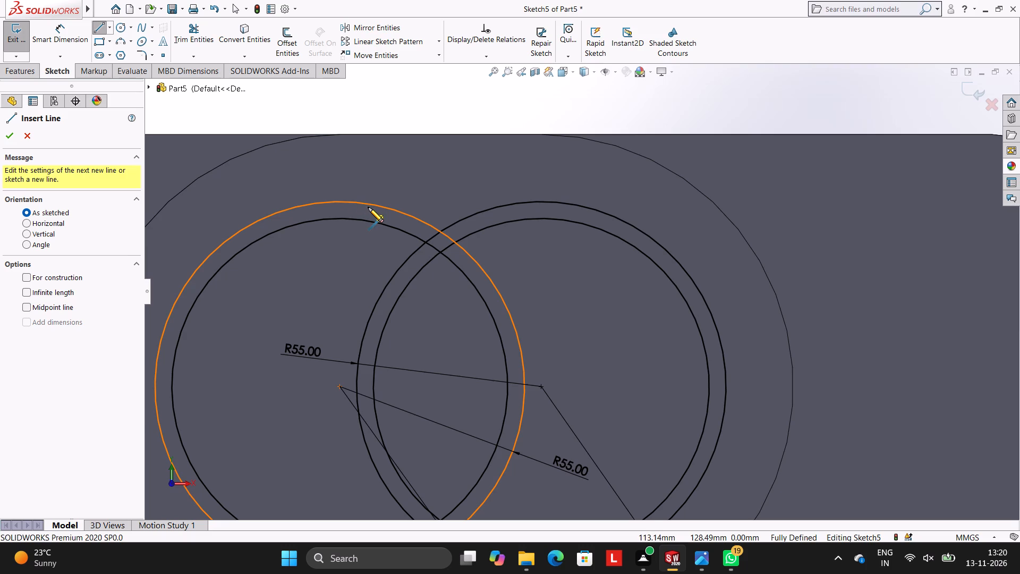
{"action": "left_click", "coordinate": [339, 202]}
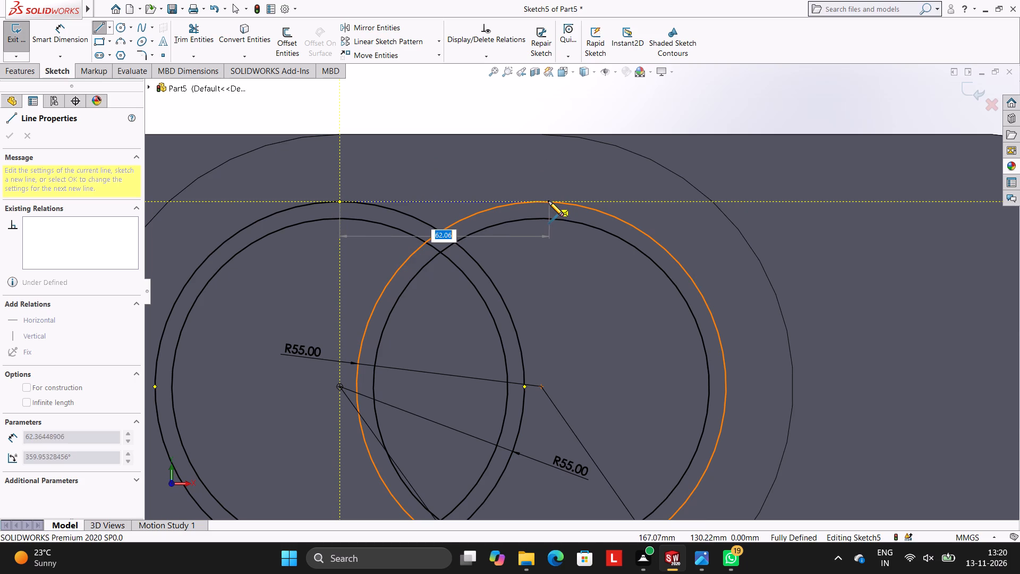
{"action": "left_click", "coordinate": [541, 202]}
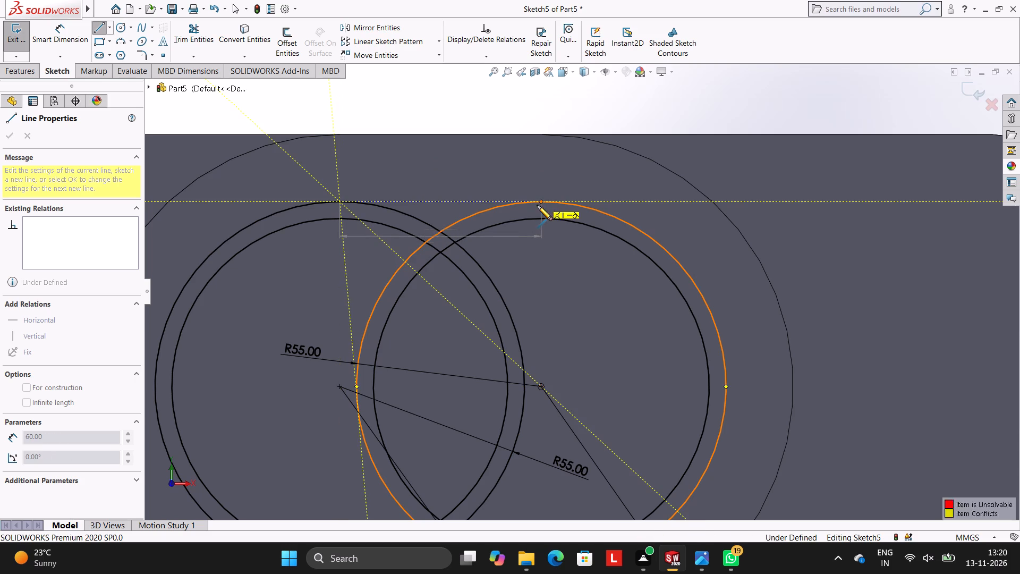
{"action": "key", "text": "Escape"}
{"action": "key", "text": "Escape"}
{"action": "key", "text": "Escape"}
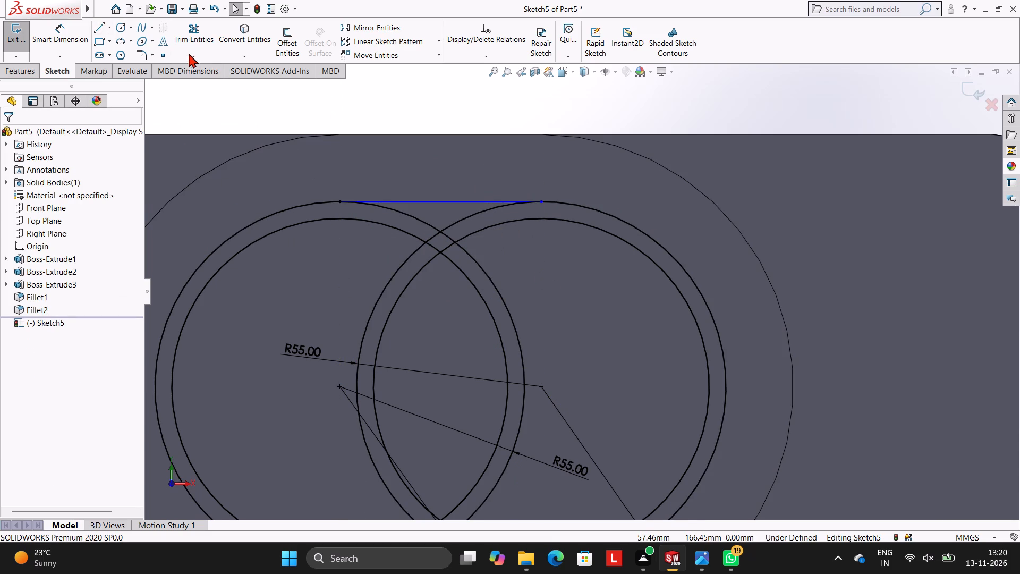
Draw a 60 mm horizontal line joining the uppermost points of the two 50 mm radius circles.
{"action": "left_click", "coordinate": [95, 29]}
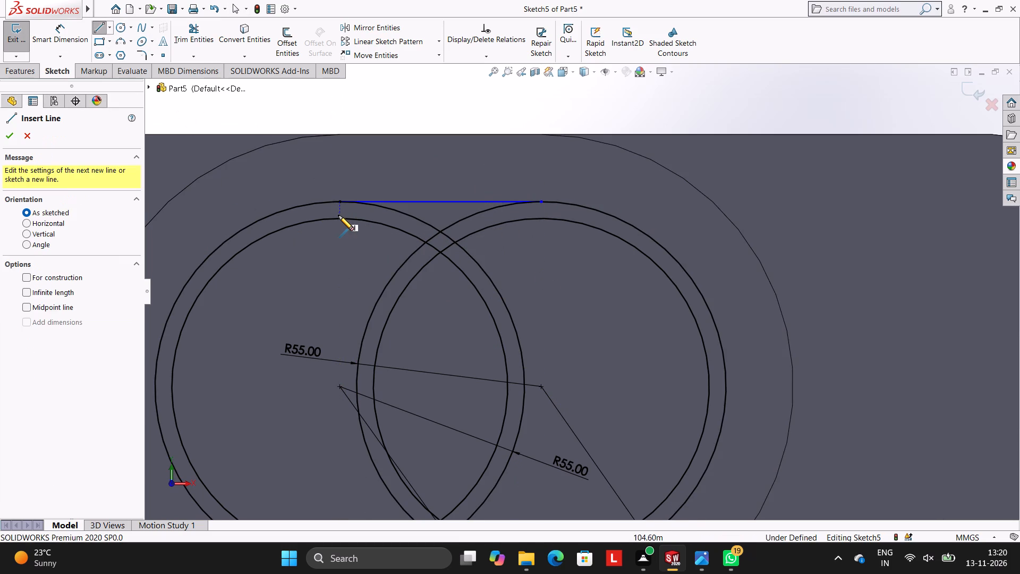
{"action": "left_click", "coordinate": [340, 218]}
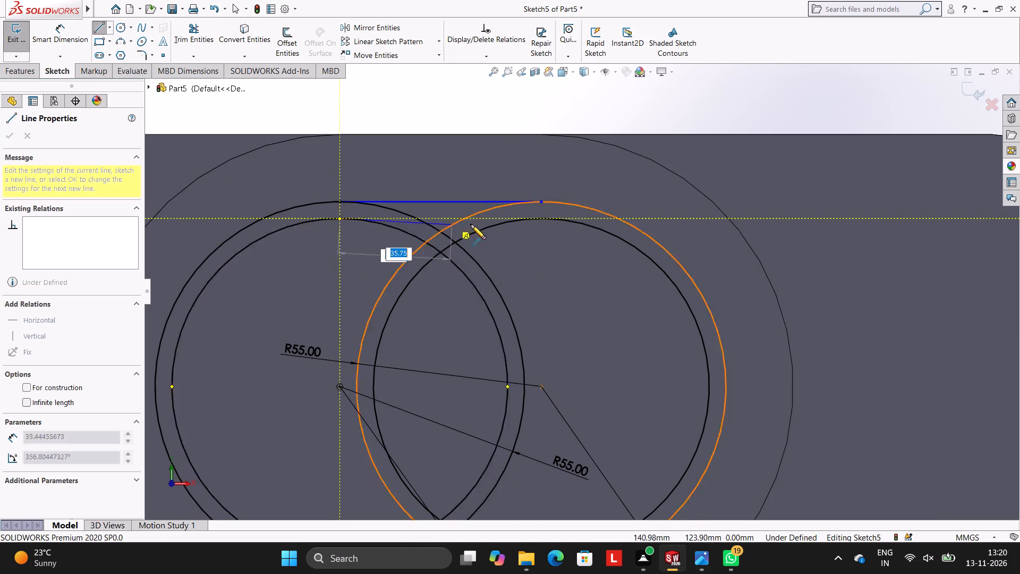
{"action": "left_click", "coordinate": [540, 219]}
{"action": "key", "text": "Escape"}
{"action": "key", "text": "Escape"}
{"action": "key", "text": "Escape"}
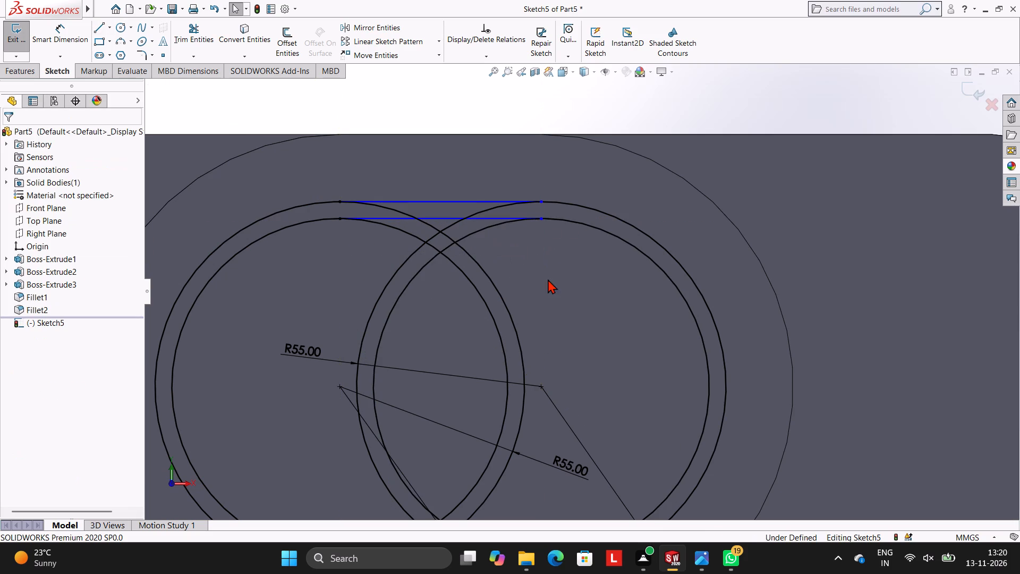
Draw a horizontal line joining the lowest points of the two 55 mm radius circles.
{"action": "scroll", "coordinate": [580, 384], "scroll_direction": "up", "scroll_amount": 4}
{"action": "scroll", "coordinate": [591, 398], "scroll_direction": "down", "scroll_amount": 2}
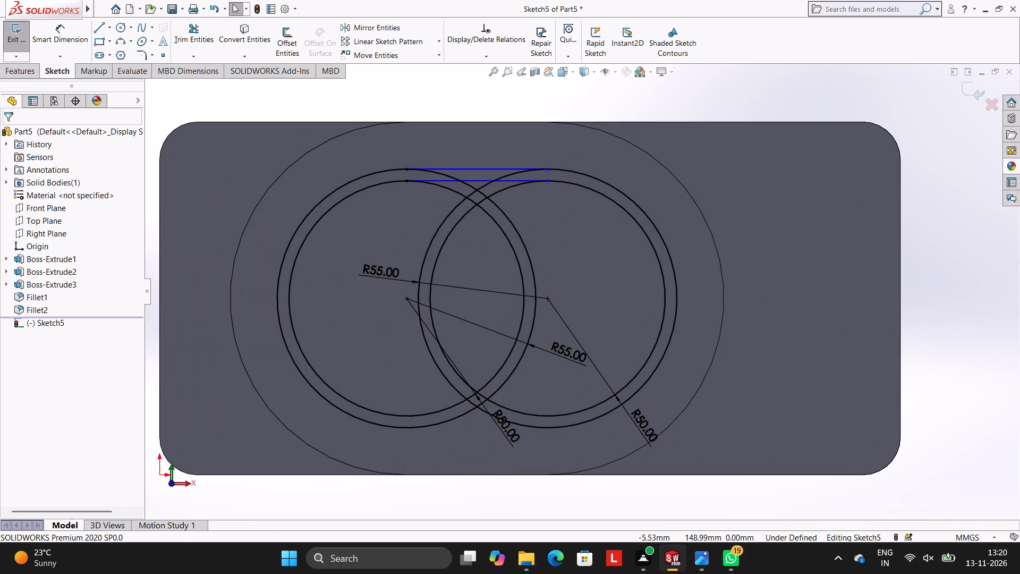
{"action": "left_click", "coordinate": [111, 27]}
{"action": "left_click", "coordinate": [98, 27]}
{"action": "scroll", "coordinate": [459, 335], "scroll_direction": "down", "scroll_amount": 3}
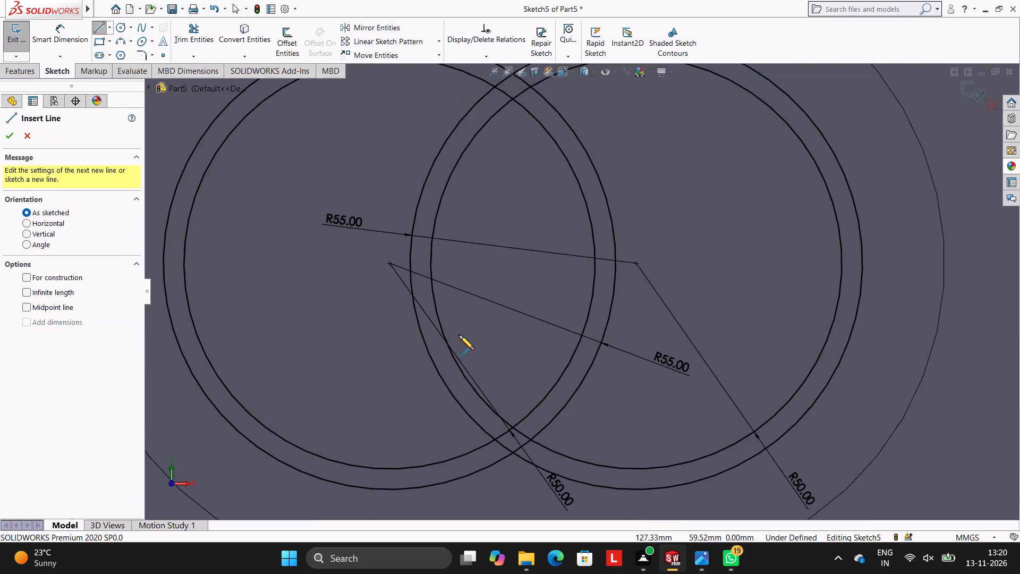
{"action": "scroll", "coordinate": [499, 446], "scroll_direction": "up", "scroll_amount": 2}
{"action": "scroll", "coordinate": [499, 446], "scroll_direction": "down", "scroll_amount": 1}
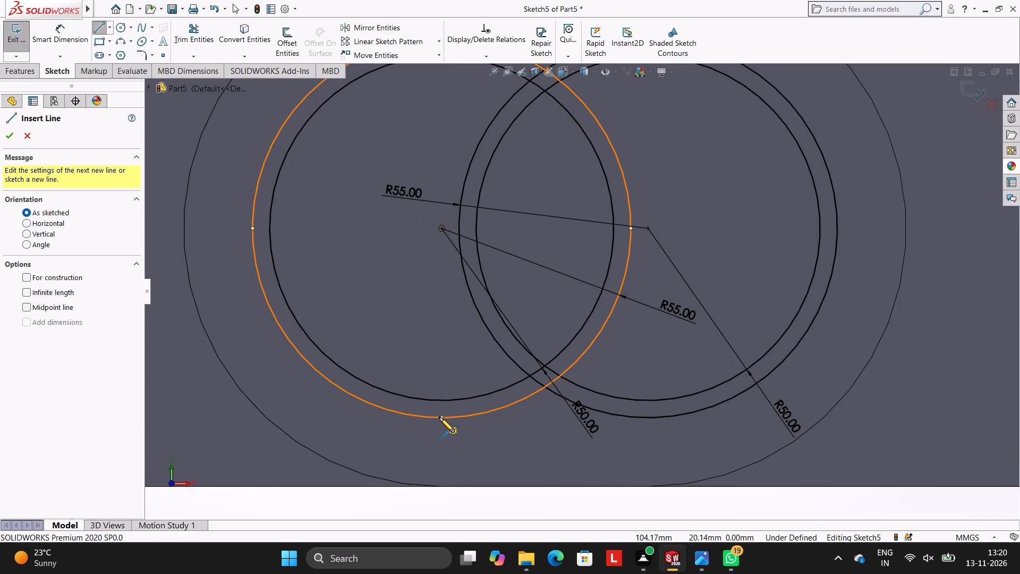
{"action": "left_click", "coordinate": [441, 417]}
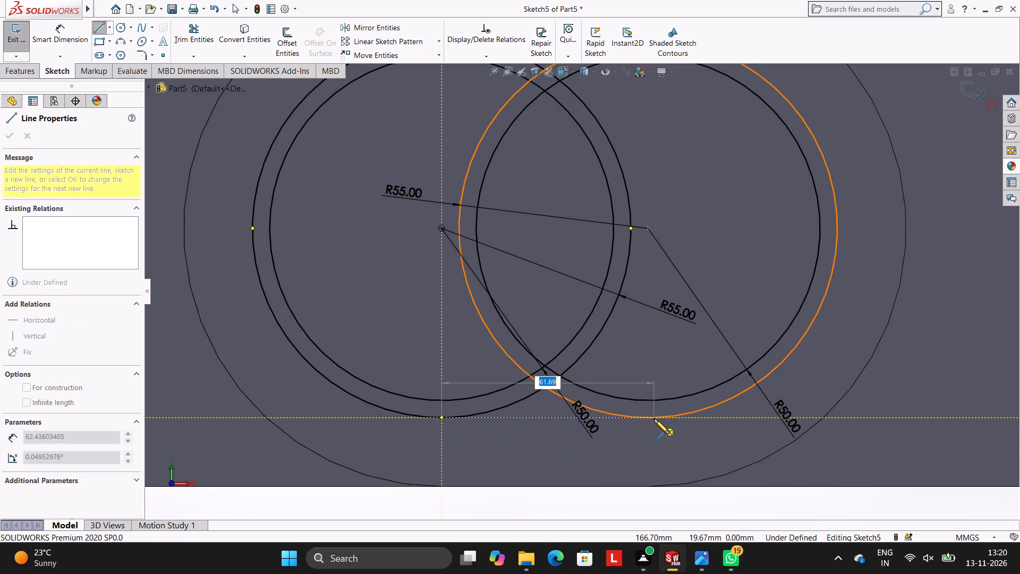
{"action": "left_click", "coordinate": [647, 419]}
{"action": "key", "text": "Escape"}
{"action": "key", "text": "Escape"}
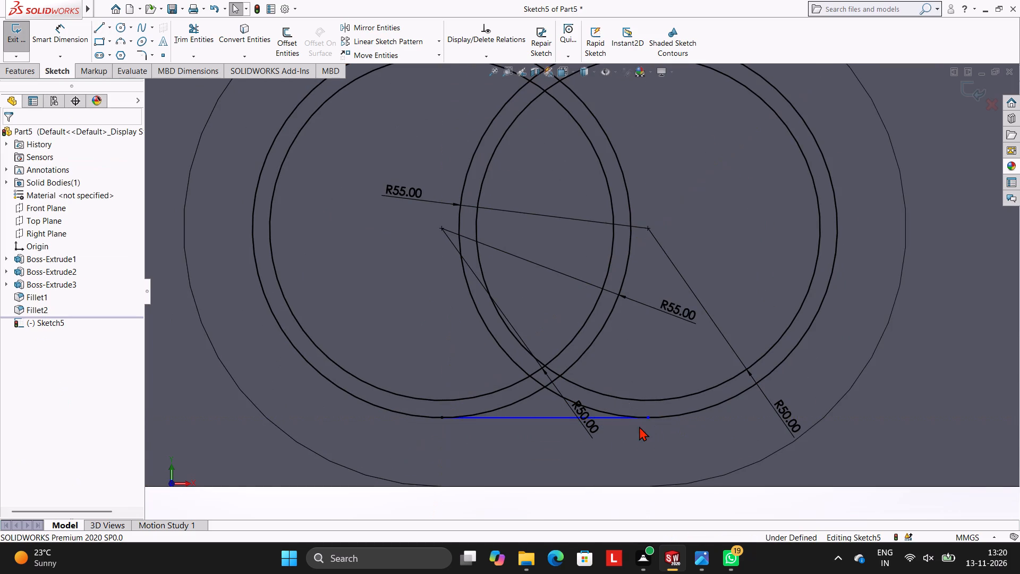
{"action": "key", "text": "Escape"}
Draw a horizontal line joining the lowest points of the two 50 mm radius circles.
{"action": "scroll", "coordinate": [526, 346], "scroll_direction": "down", "scroll_amount": 2}
{"action": "left_click", "coordinate": [99, 29]}
{"action": "scroll", "coordinate": [551, 406], "scroll_direction": "up", "scroll_amount": 1}
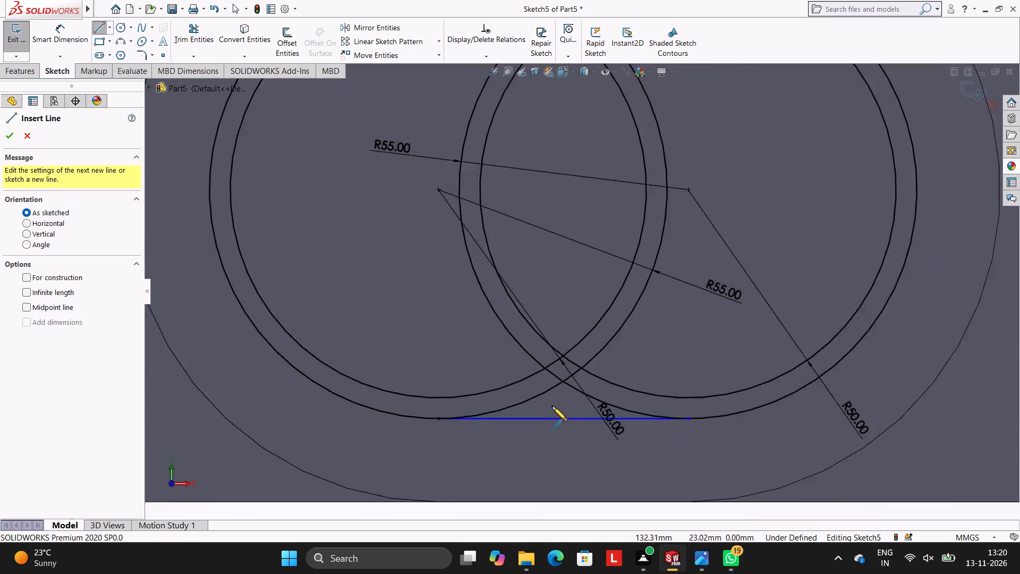
{"action": "scroll", "coordinate": [552, 406], "scroll_direction": "up", "scroll_amount": 1}
{"action": "scroll", "coordinate": [556, 404], "scroll_direction": "down", "scroll_amount": 2}
{"action": "left_click", "coordinate": [422, 357]}
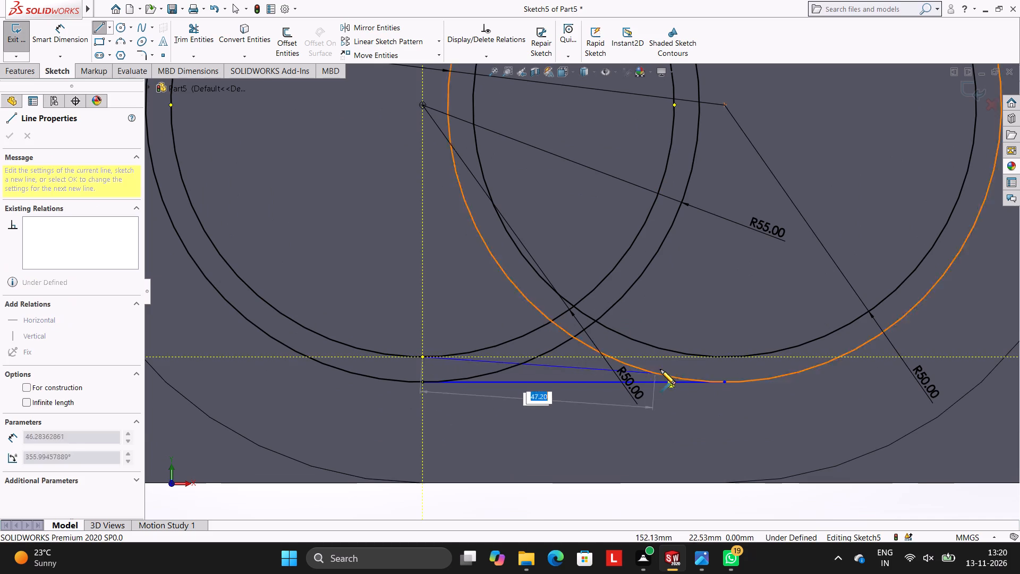
{"action": "left_click", "coordinate": [724, 357]}
{"action": "key", "text": "Escape"}
{"action": "key", "text": "Escape"}
{"action": "key", "text": "Escape"}
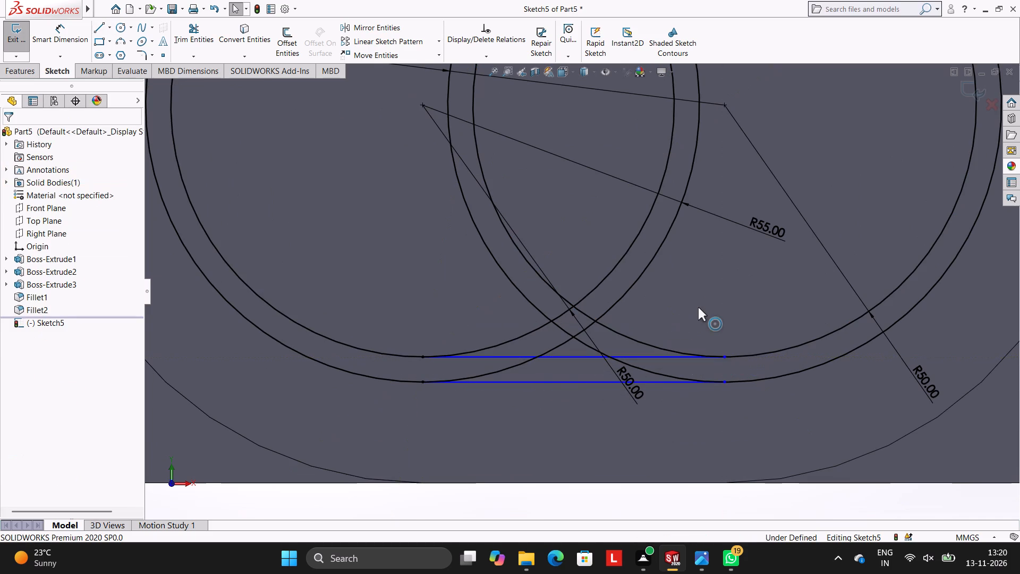
Trim the overlapping inner-side arcs of all four R50 and R55 circles between their upper and lower crossings.
{"action": "key", "text": "Escape"}
{"action": "scroll", "coordinate": [698, 307], "scroll_direction": "up", "scroll_amount": 3}
{"action": "scroll", "coordinate": [698, 222], "scroll_direction": "down", "scroll_amount": 1}
{"action": "scroll", "coordinate": [696, 218], "scroll_direction": "up", "scroll_amount": 3}
{"action": "scroll", "coordinate": [696, 212], "scroll_direction": "down", "scroll_amount": 2}
{"action": "left_click", "coordinate": [200, 32]}
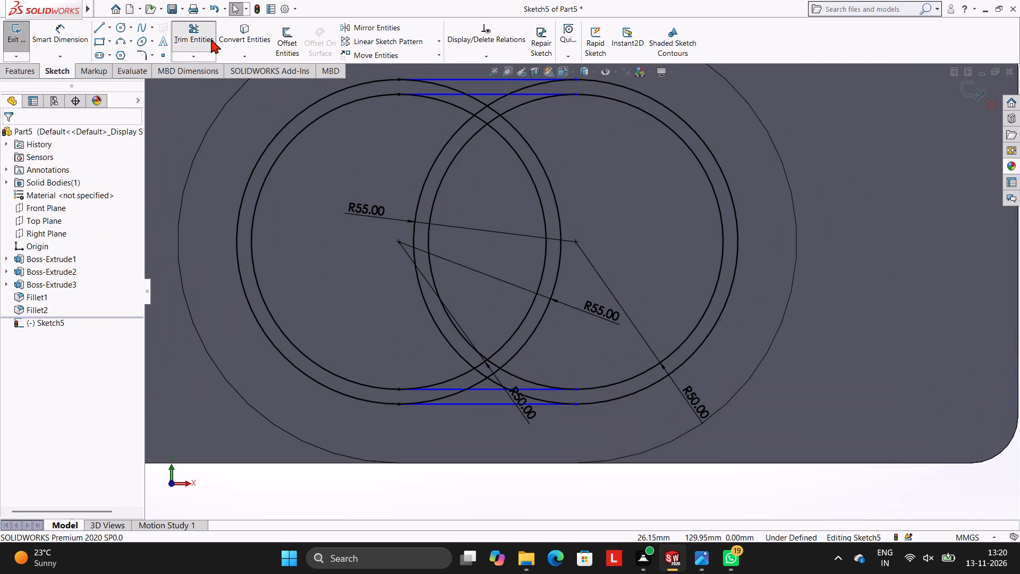
{"action": "left_click", "coordinate": [423, 187]}
{"action": "left_click", "coordinate": [437, 190]}
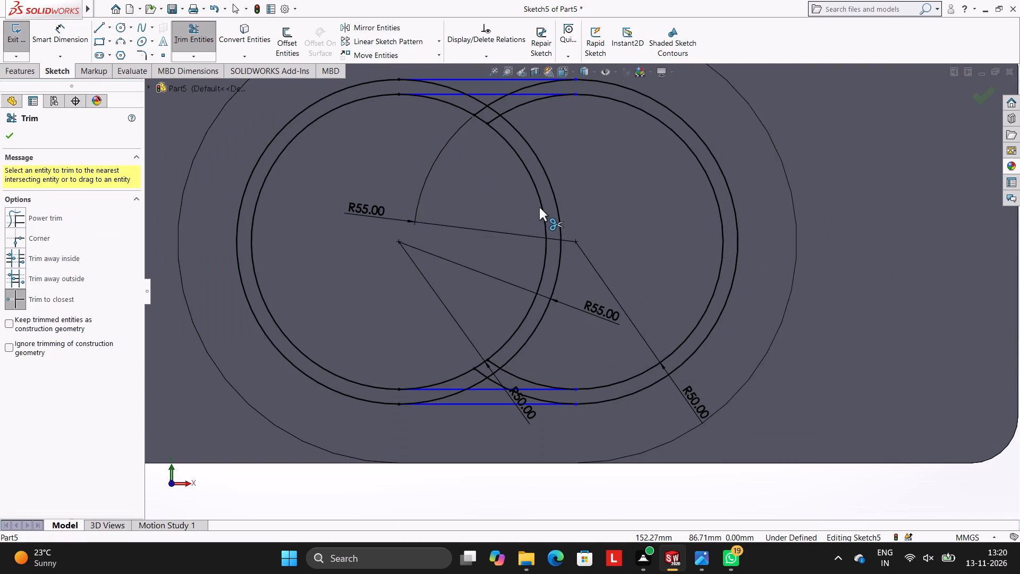
{"action": "left_click", "coordinate": [539, 207]}
{"action": "left_click", "coordinate": [559, 210]}
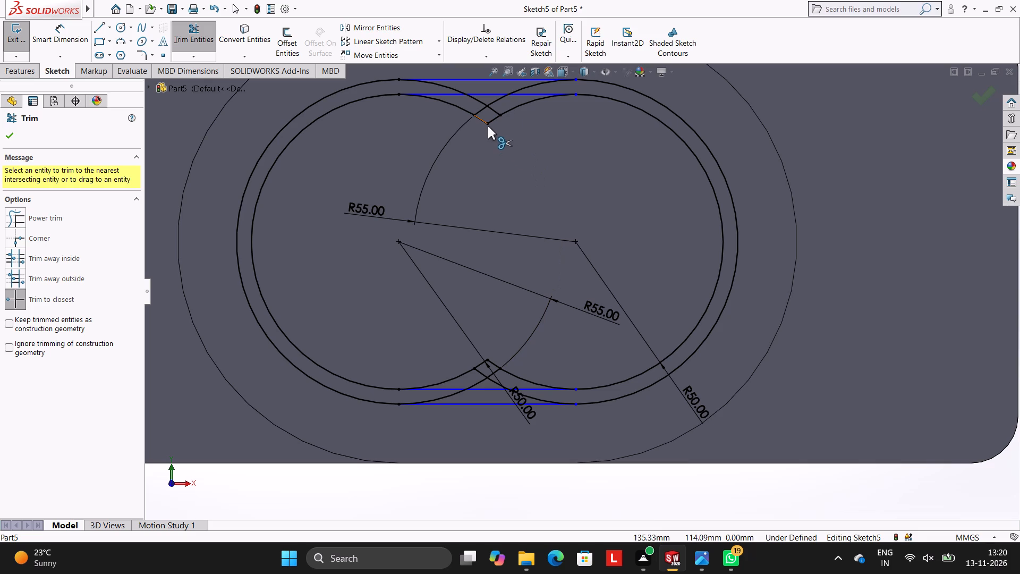
Trim the leftover arc pieces around the circles' upper crossing, back to the endpoints of the two upper connecting lines.
{"action": "left_click", "coordinate": [488, 126]}
{"action": "left_click", "coordinate": [493, 122]}
{"action": "left_click", "coordinate": [514, 114]}
{"action": "left_click", "coordinate": [514, 111]}
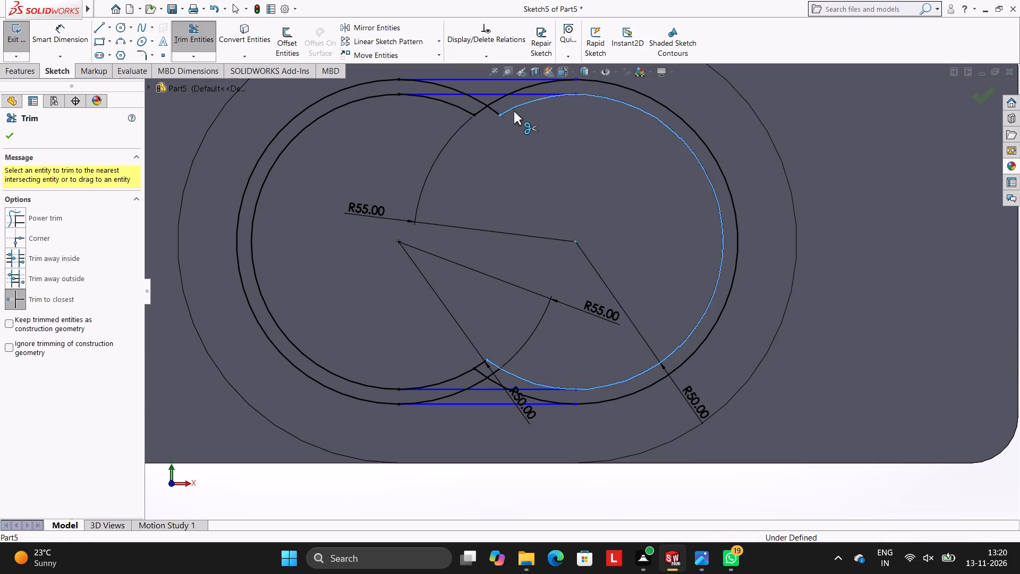
{"action": "left_click", "coordinate": [496, 111]}
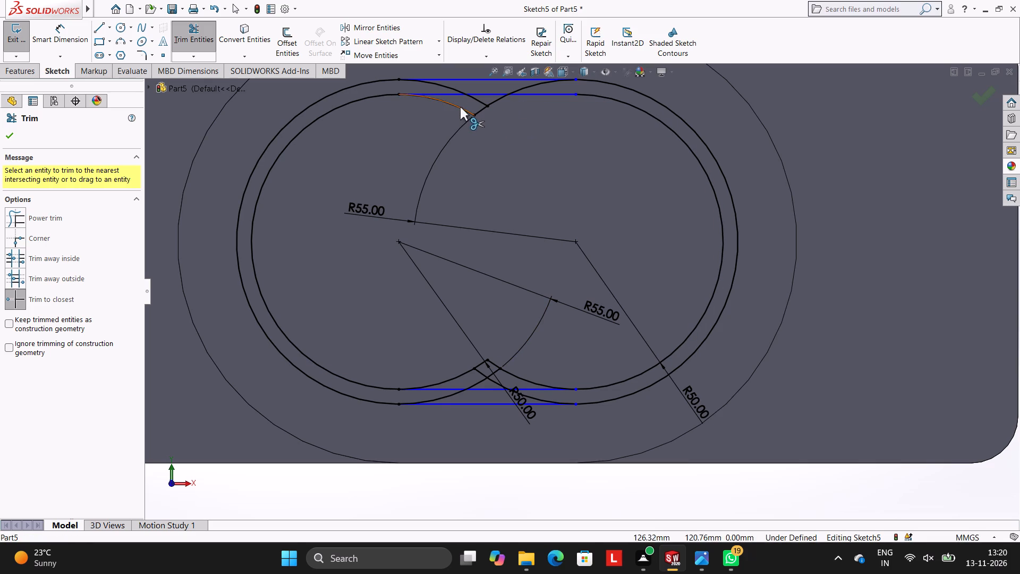
{"action": "left_click", "coordinate": [460, 107]}
{"action": "left_click", "coordinate": [484, 107]}
{"action": "left_click", "coordinate": [480, 113]}
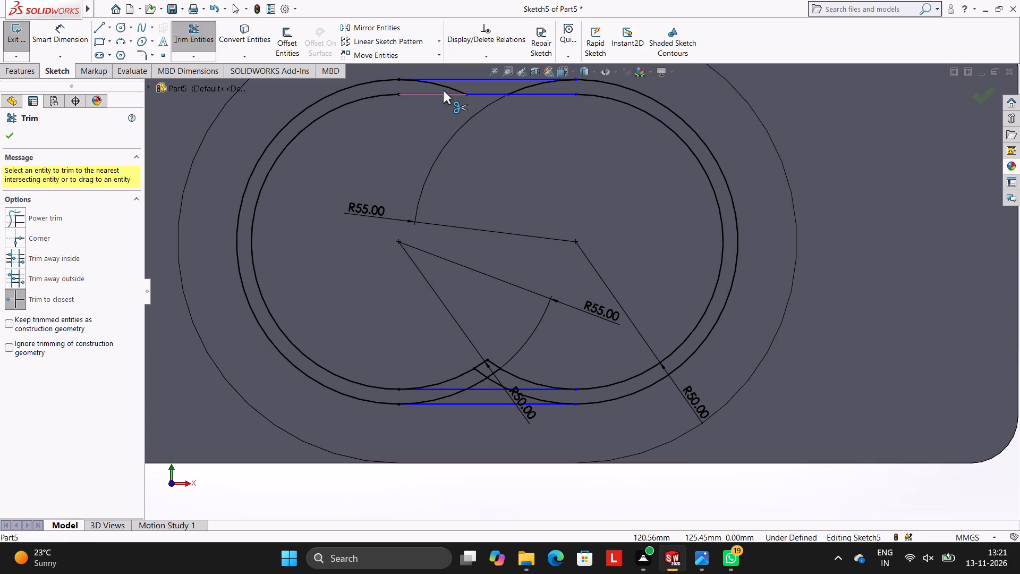
{"action": "left_click", "coordinate": [443, 86]}
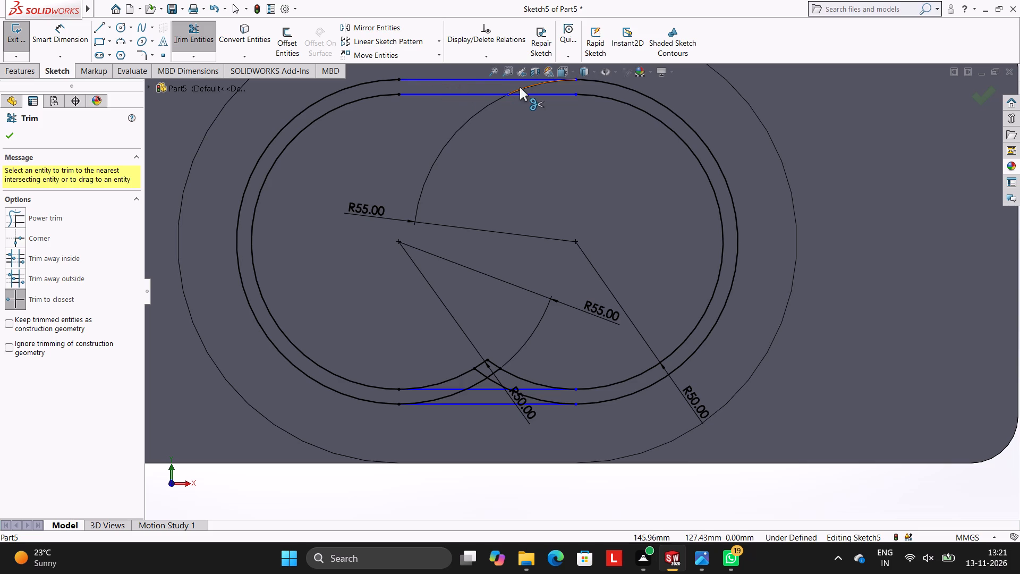
{"action": "left_click", "coordinate": [520, 87]}
Trim the leftover arc pieces around the circles' lower crossing, back to the endpoints of the two lower connecting lines.
{"action": "left_click", "coordinate": [459, 372]}
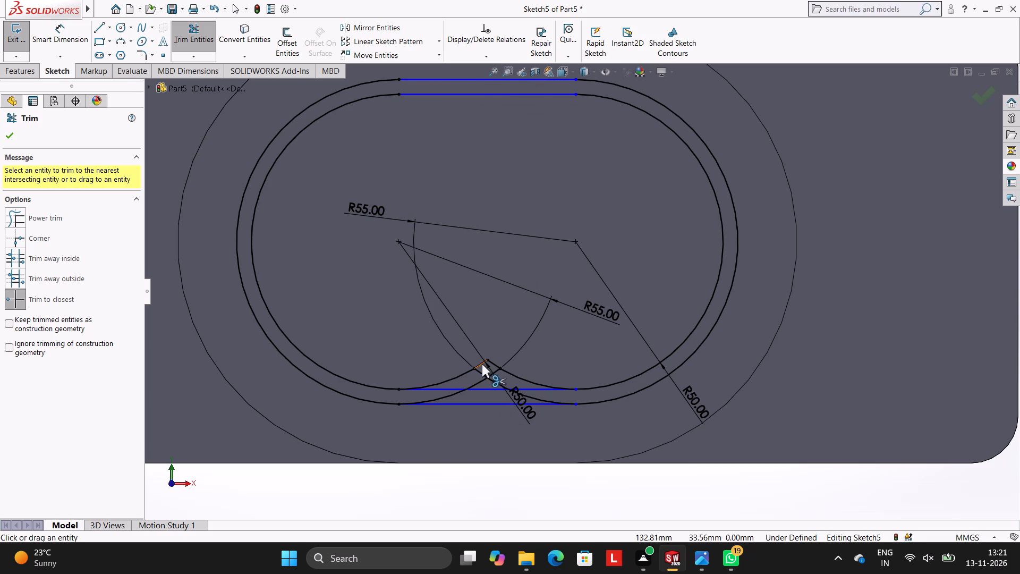
{"action": "left_click", "coordinate": [491, 365]}
{"action": "left_click", "coordinate": [478, 366]}
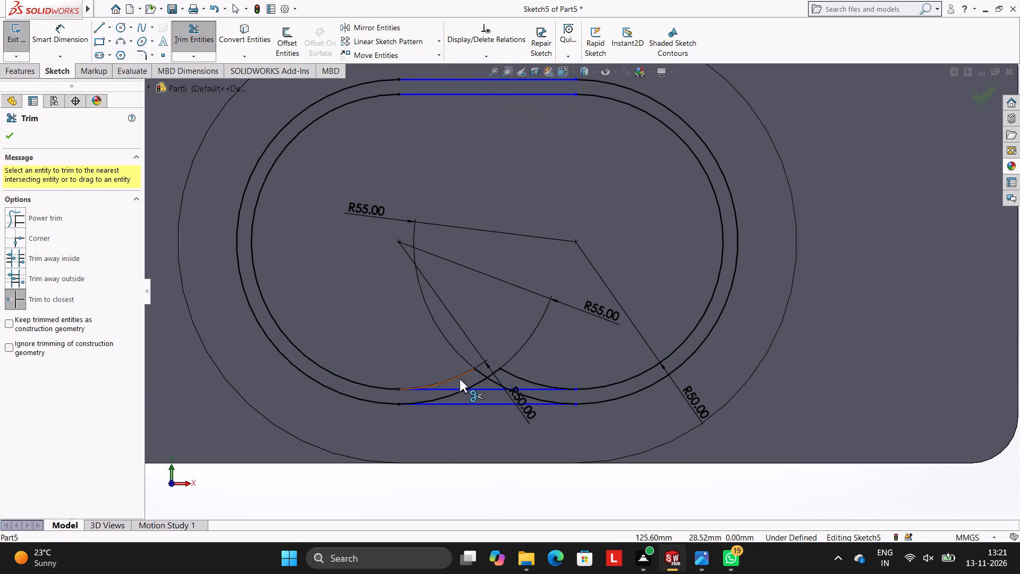
{"action": "left_click", "coordinate": [456, 377]}
{"action": "left_click", "coordinate": [480, 373]}
{"action": "left_click", "coordinate": [511, 374]}
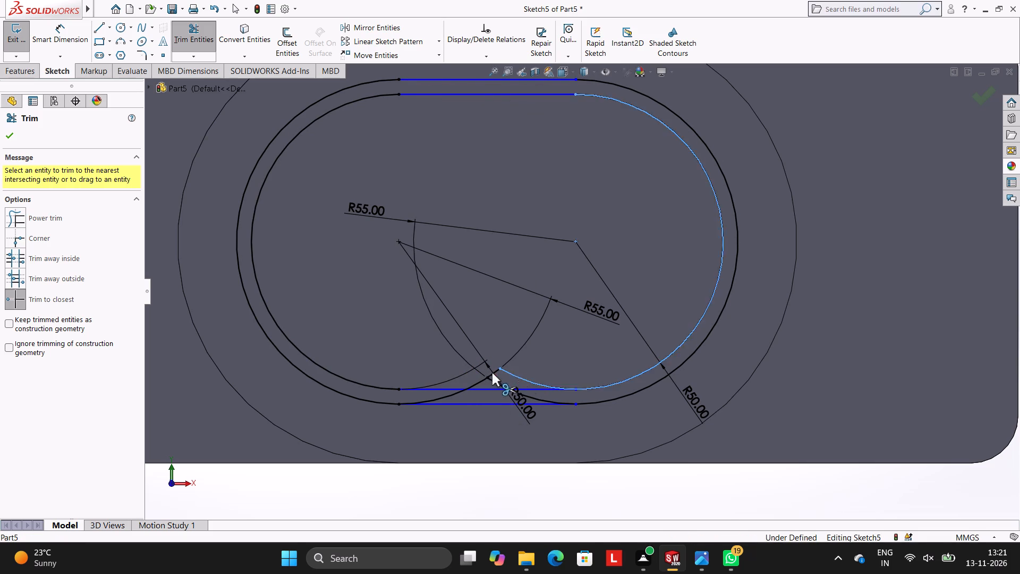
{"action": "left_click", "coordinate": [482, 382]}
{"action": "left_click", "coordinate": [494, 370]}
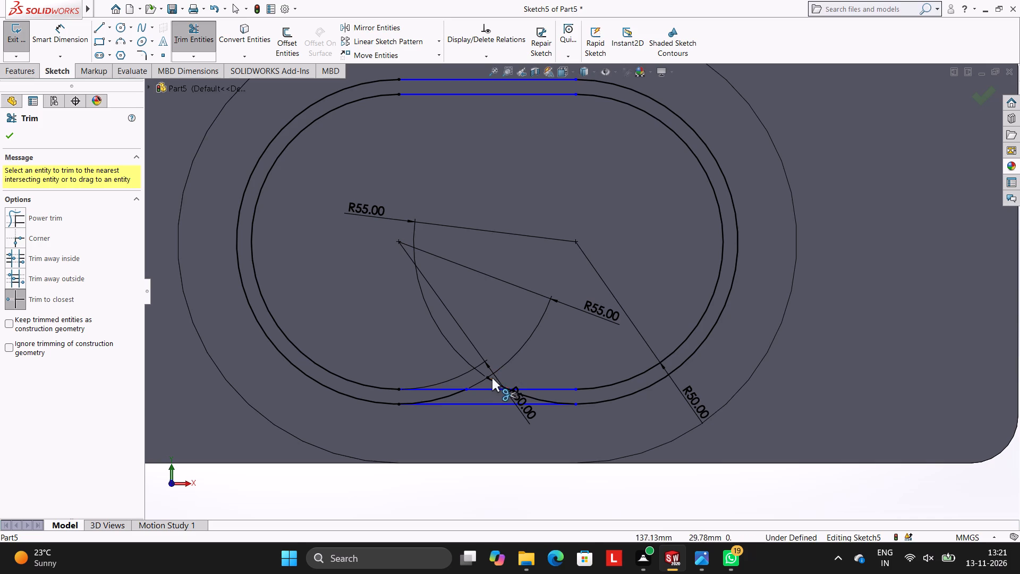
{"action": "left_click", "coordinate": [490, 379]}
{"action": "left_click", "coordinate": [437, 398]}
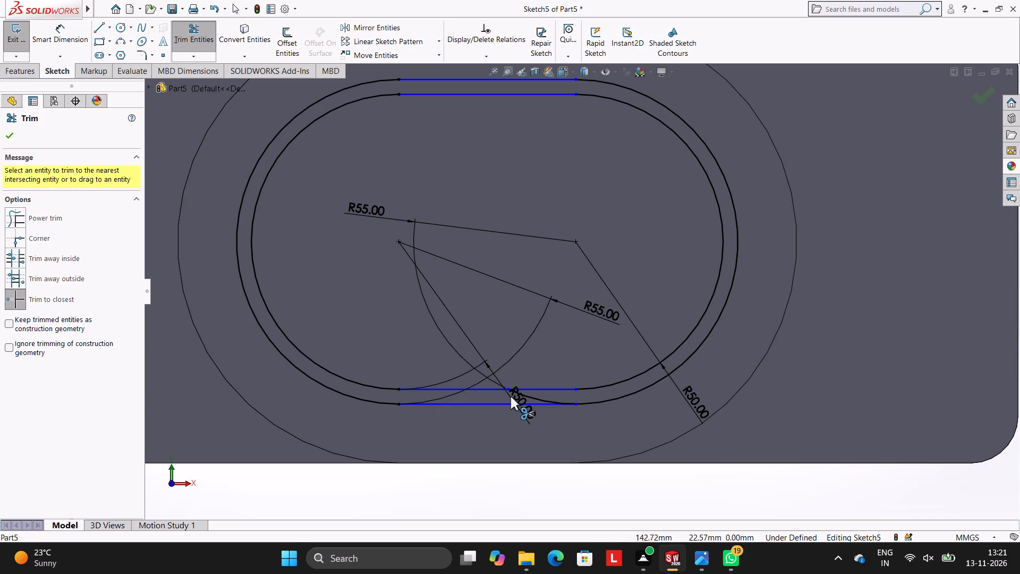
{"action": "left_click", "coordinate": [520, 396]}
Dimension the upper and lower straight lines of the inner slot outline at 60 mm each.
{"action": "scroll", "coordinate": [508, 294], "scroll_direction": "up", "scroll_amount": 2}
{"action": "scroll", "coordinate": [516, 229], "scroll_direction": "down", "scroll_amount": 2}
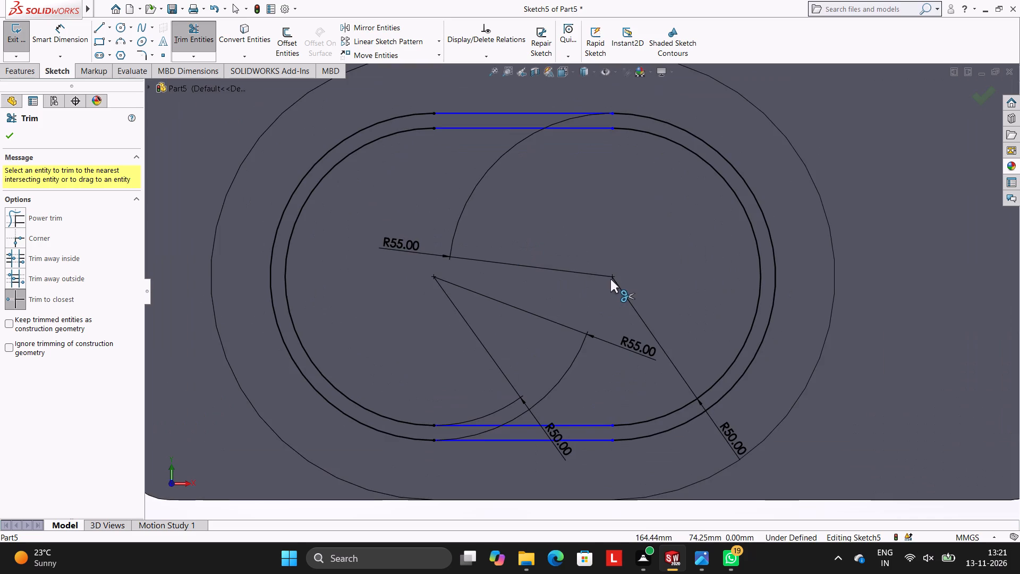
{"action": "scroll", "coordinate": [581, 301], "scroll_direction": "up", "scroll_amount": 4}
{"action": "scroll", "coordinate": [590, 318], "scroll_direction": "down", "scroll_amount": 1}
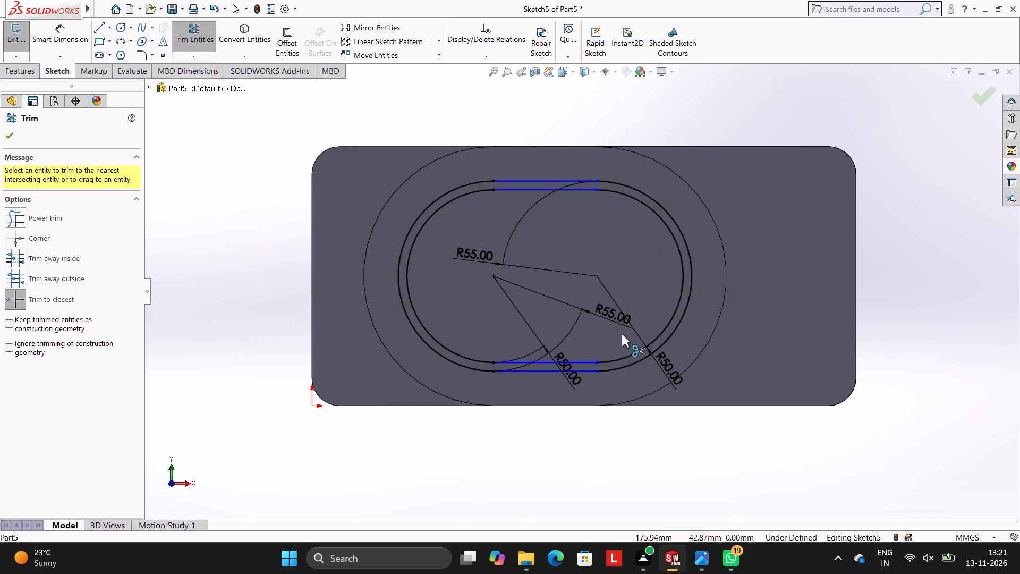
{"action": "scroll", "coordinate": [636, 301], "scroll_direction": "down", "scroll_amount": 2}
{"action": "scroll", "coordinate": [635, 298], "scroll_direction": "up", "scroll_amount": 3}
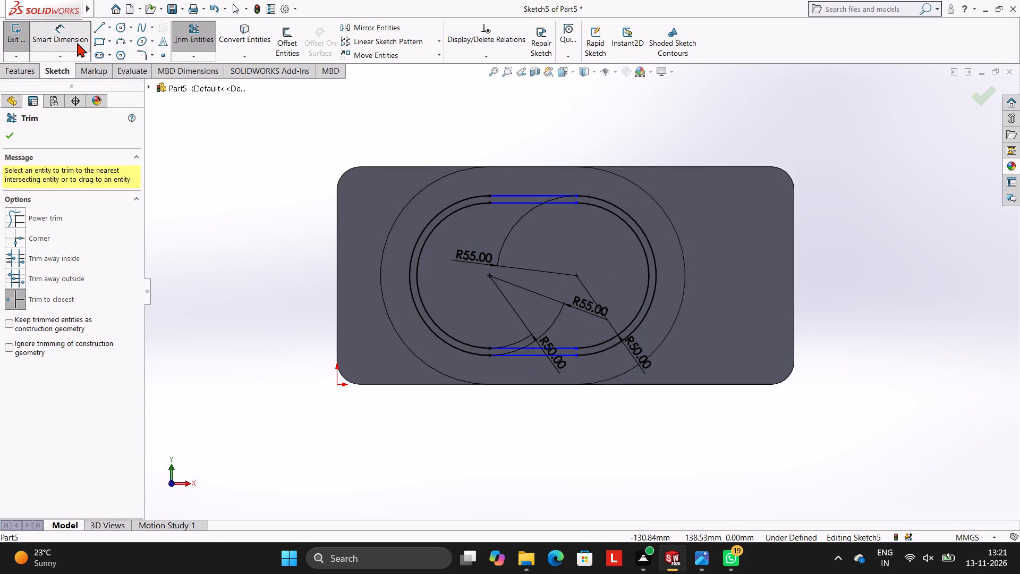
{"action": "left_click", "coordinate": [77, 43]}
{"action": "left_click", "coordinate": [525, 202]}
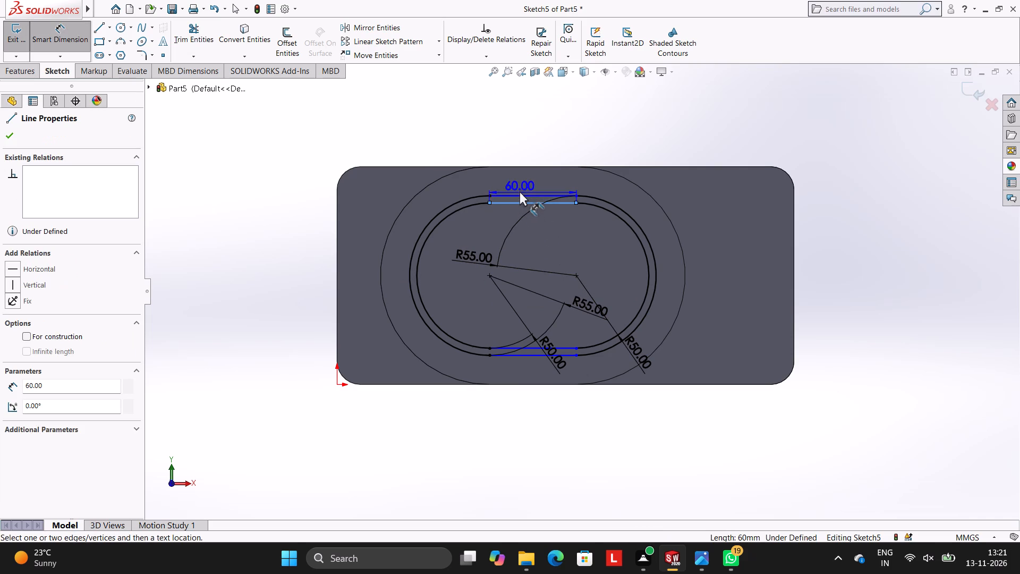
{"action": "left_click", "coordinate": [536, 126]}
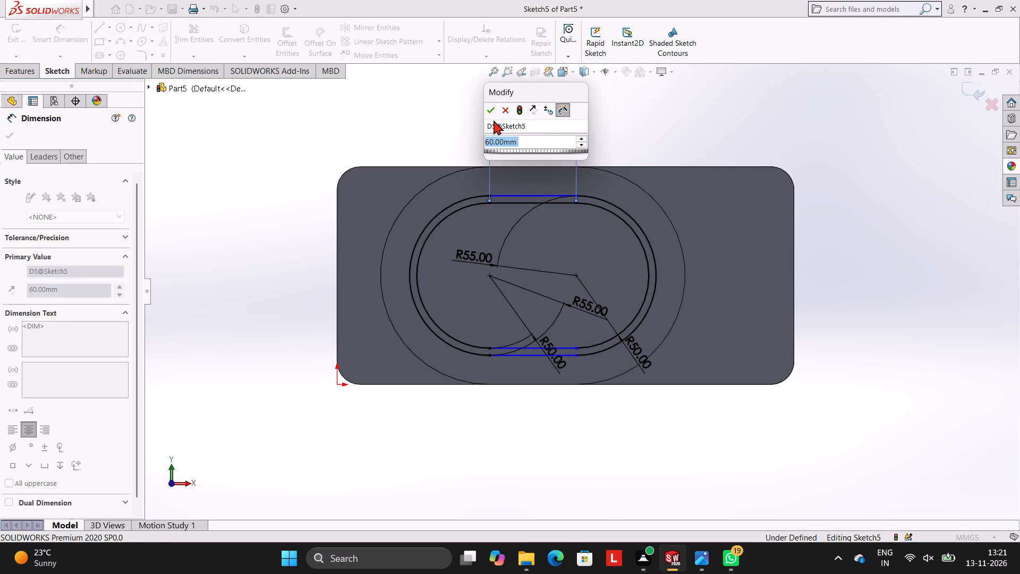
{"action": "left_click", "coordinate": [489, 111]}
{"action": "left_click", "coordinate": [531, 254]}
{"action": "left_click", "coordinate": [512, 349]}
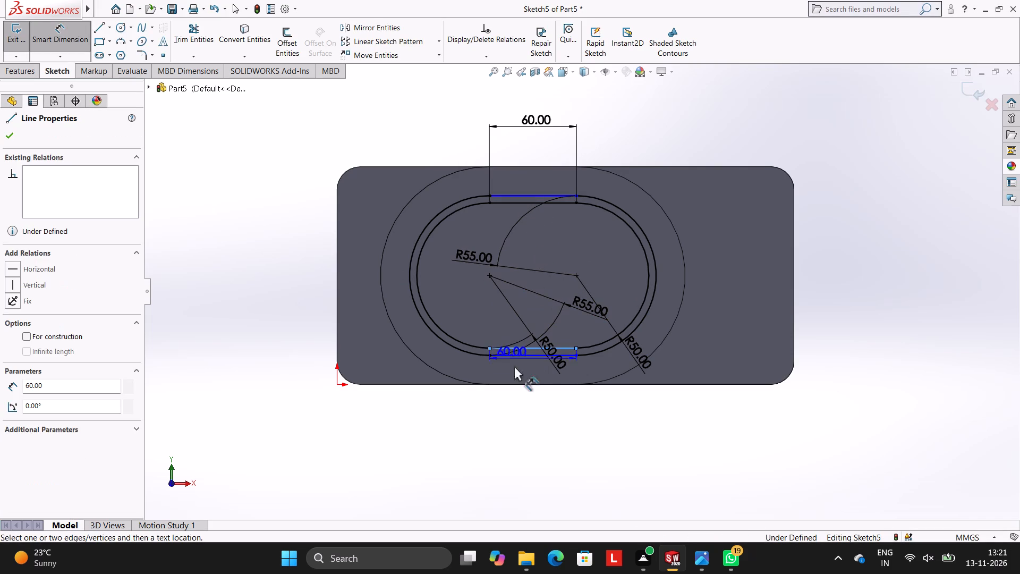
{"action": "left_click", "coordinate": [507, 424]}
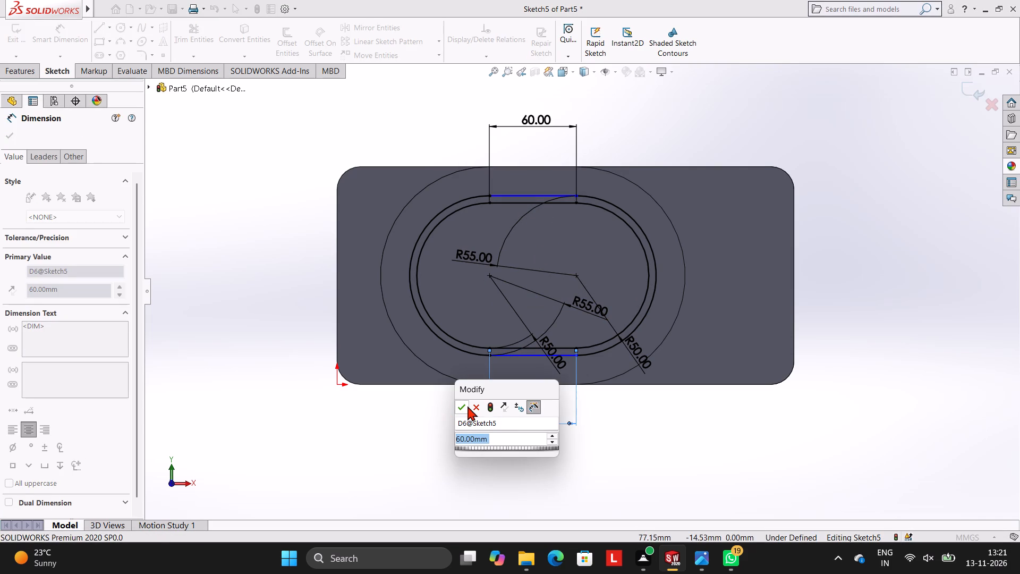
{"action": "left_click", "coordinate": [465, 406]}
{"action": "left_click", "coordinate": [414, 414]}
Dimension the lower and upper straight lines of the outer slot outline at 60 mm each.
{"action": "left_click", "coordinate": [528, 352]}
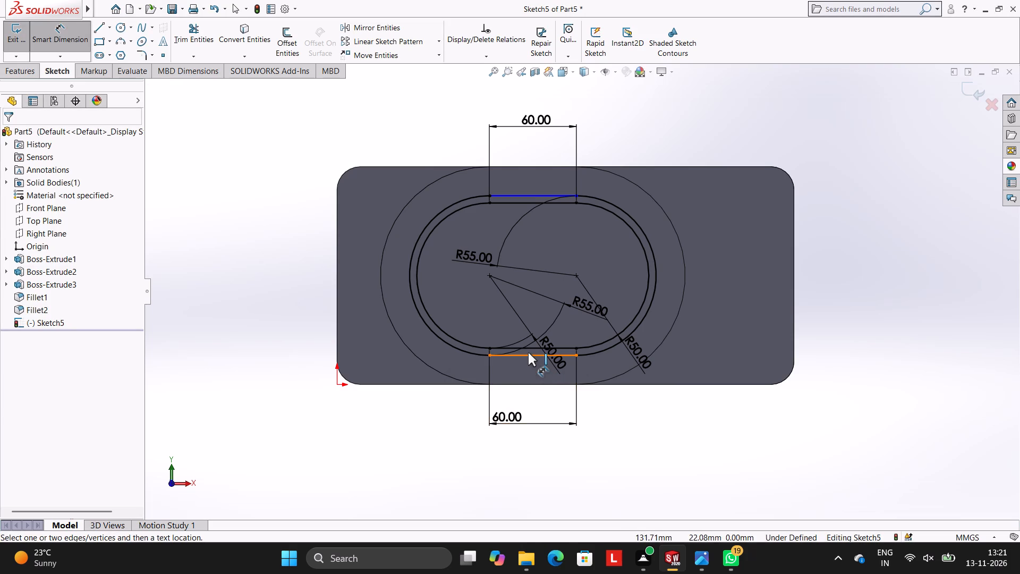
{"action": "left_click", "coordinate": [522, 404]}
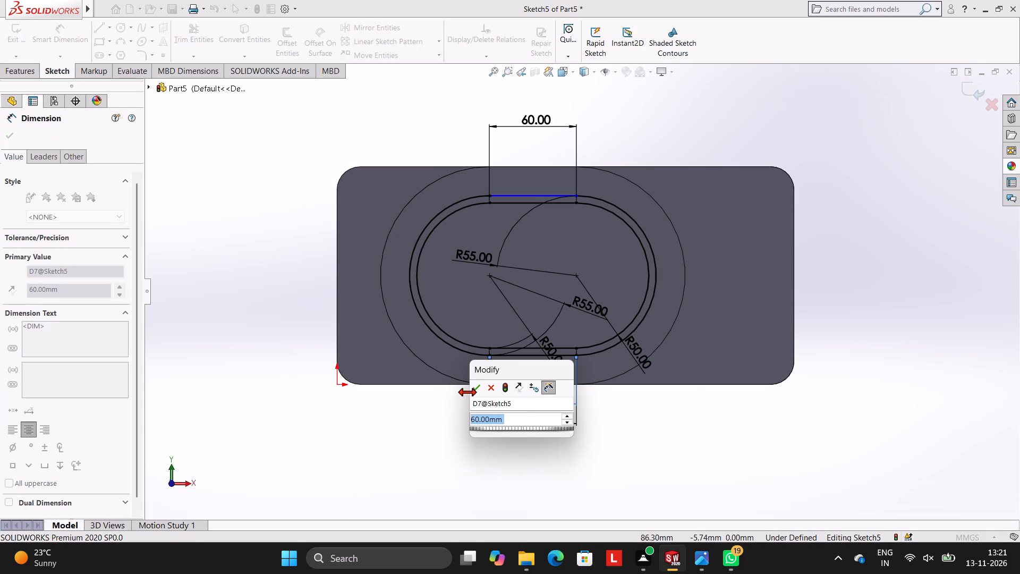
{"action": "left_click", "coordinate": [477, 390]}
{"action": "left_click", "coordinate": [652, 427]}
{"action": "scroll", "coordinate": [546, 258], "scroll_direction": "up", "scroll_amount": 2}
{"action": "scroll", "coordinate": [546, 258], "scroll_direction": "down", "scroll_amount": 2}
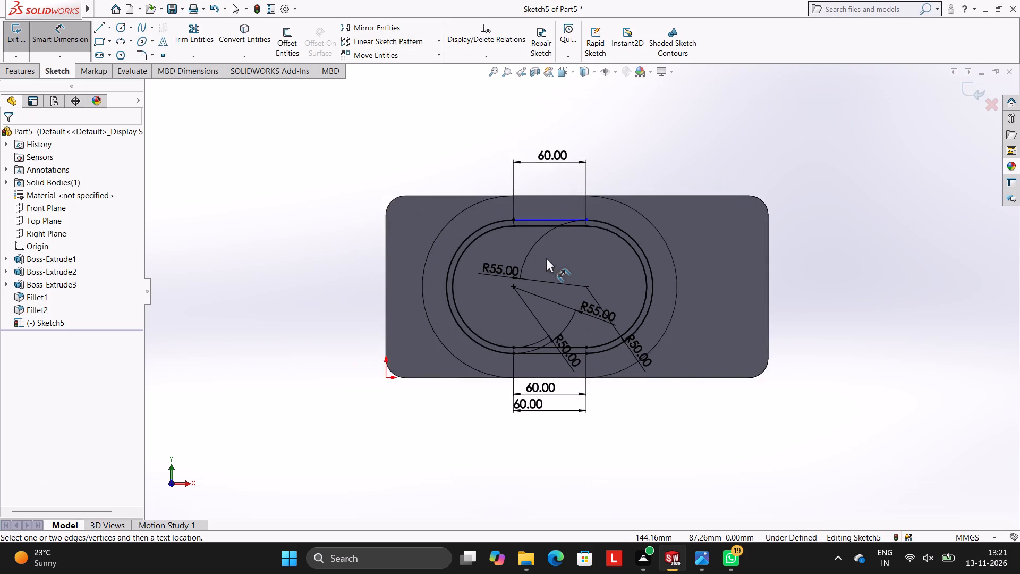
{"action": "left_click", "coordinate": [547, 214]}
{"action": "left_click", "coordinate": [557, 170]}
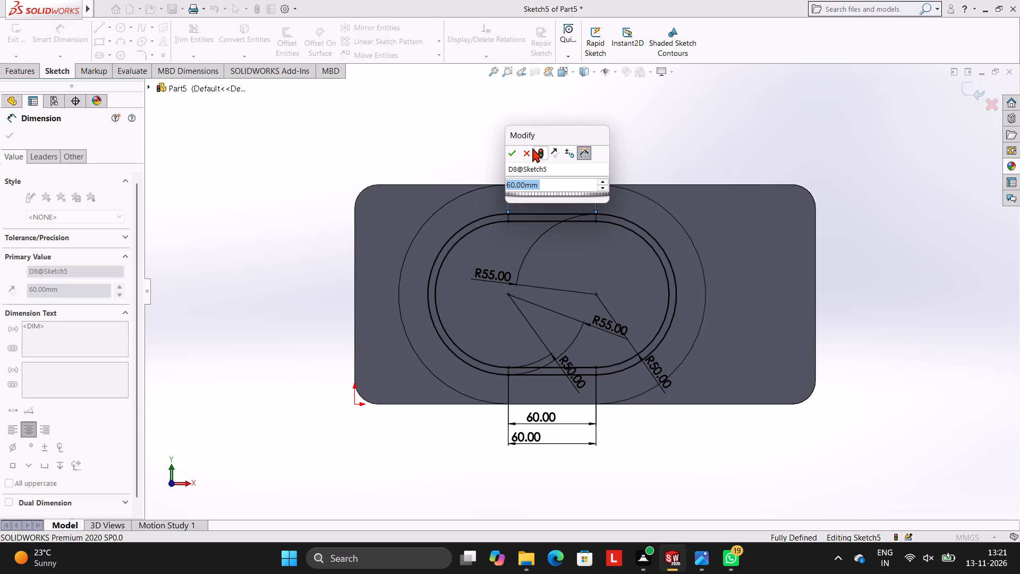
{"action": "left_click", "coordinate": [515, 151]}
{"action": "left_click", "coordinate": [675, 135]}
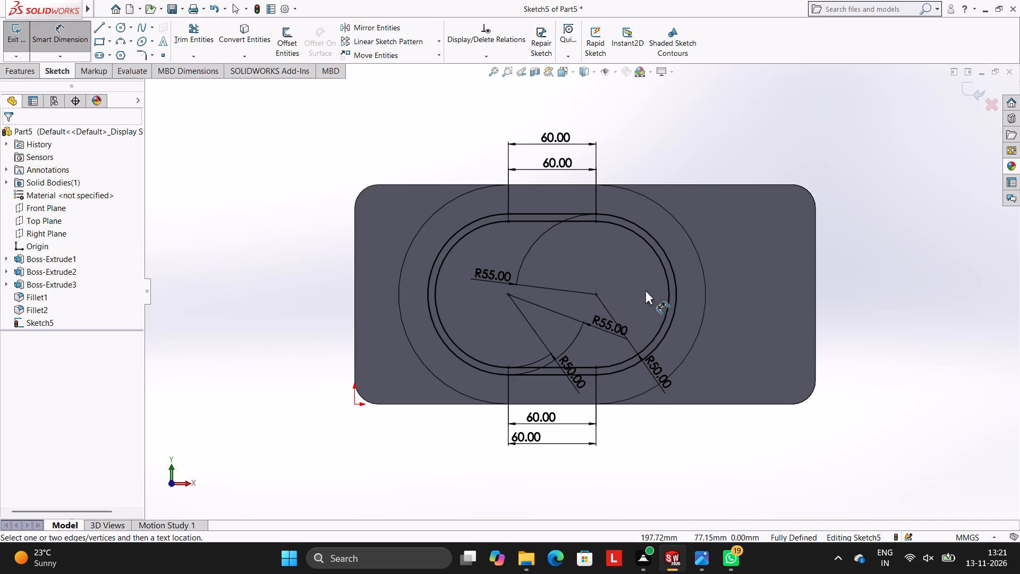
Extrude the ring between the two slot outlines 15 mm upward from the boss top, merged with the body.
{"action": "middle_click_drag", "start_coordinate": [484, 312], "coordinate": [487, 227]}
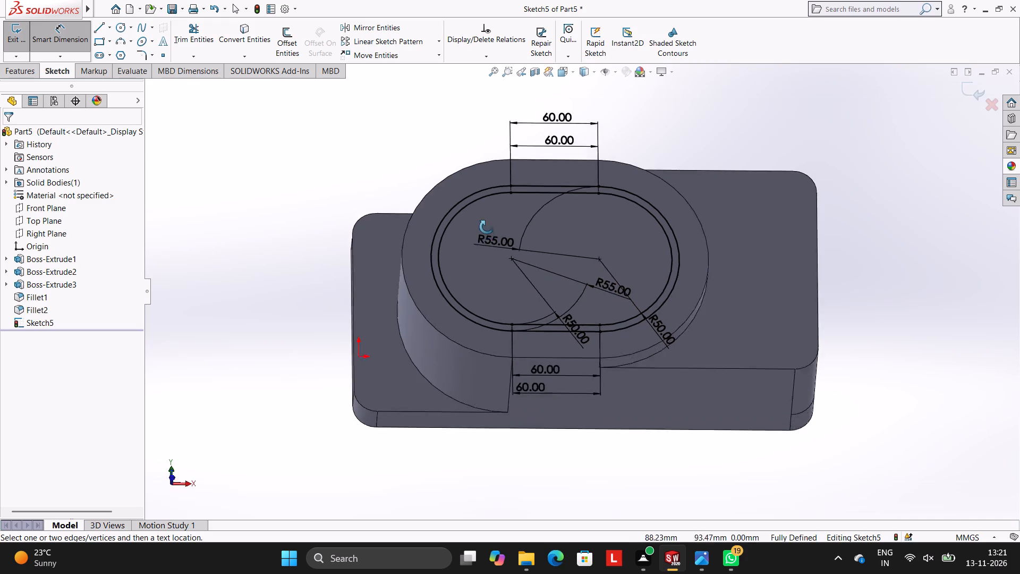
{"action": "middle_click_drag", "start_coordinate": [487, 227], "coordinate": [480, 168]}
{"action": "left_click", "coordinate": [30, 75]}
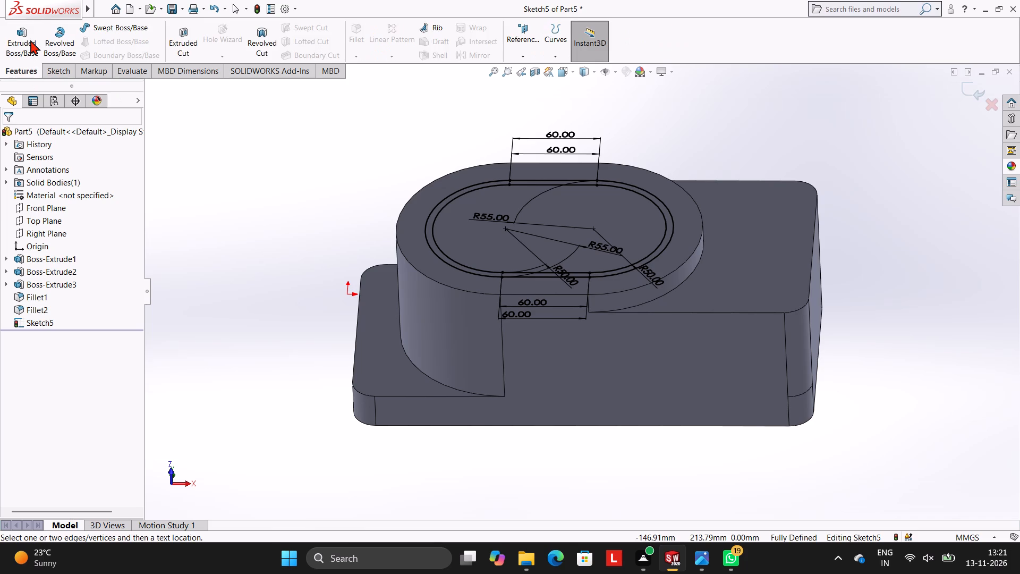
{"action": "left_click", "coordinate": [30, 40]}
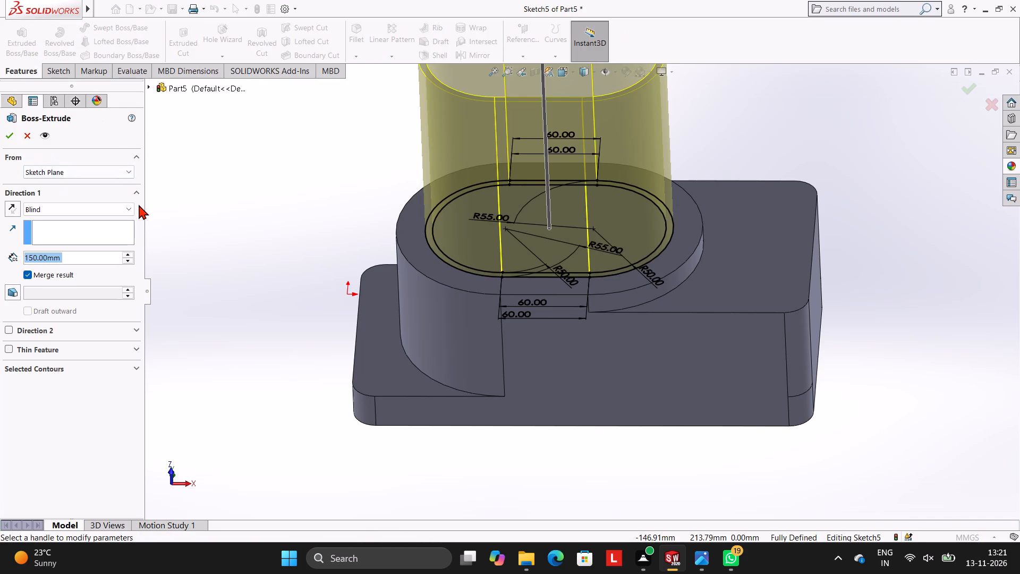
{"action": "type", "text": "15"}
{"action": "key", "text": "Return"}
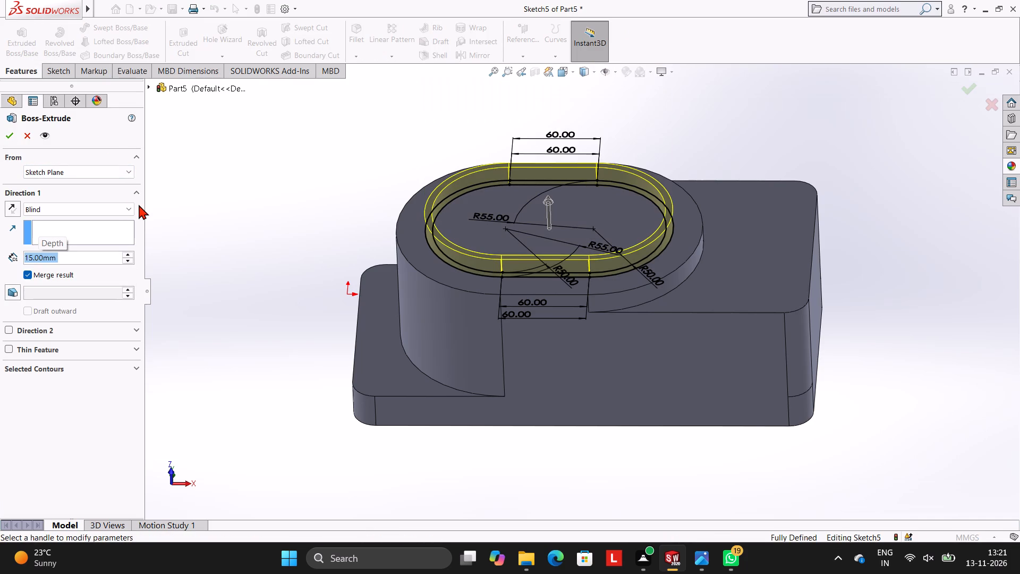
{"action": "left_click", "coordinate": [9, 134]}
{"action": "left_click", "coordinate": [183, 184]}
Start a new sketch on the boss's top face inside the raised slot rim, viewed normal to the face.
{"action": "middle_click_drag", "start_coordinate": [438, 206], "coordinate": [392, 182]}
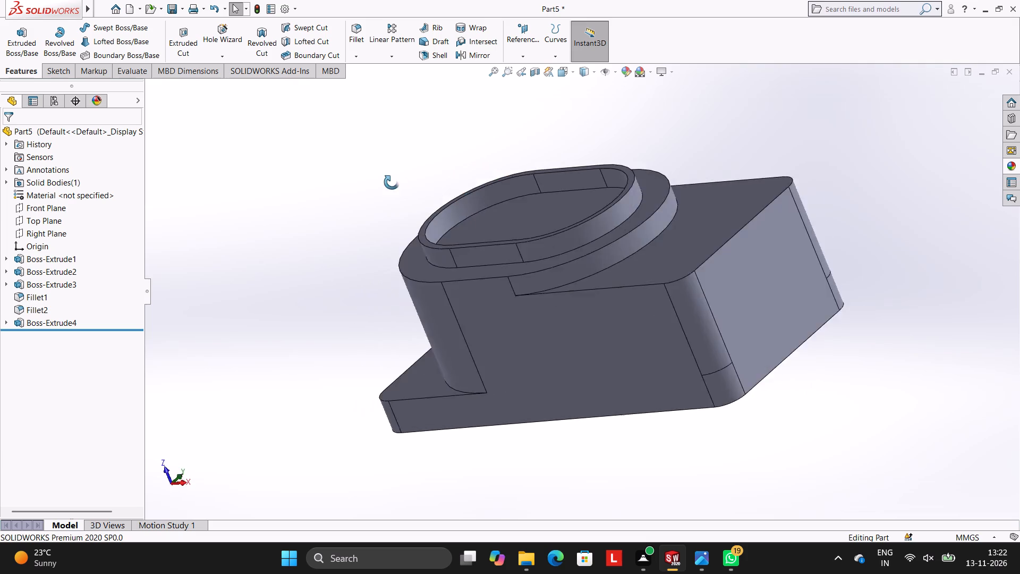
{"action": "middle_click_drag", "start_coordinate": [392, 182], "coordinate": [441, 149]}
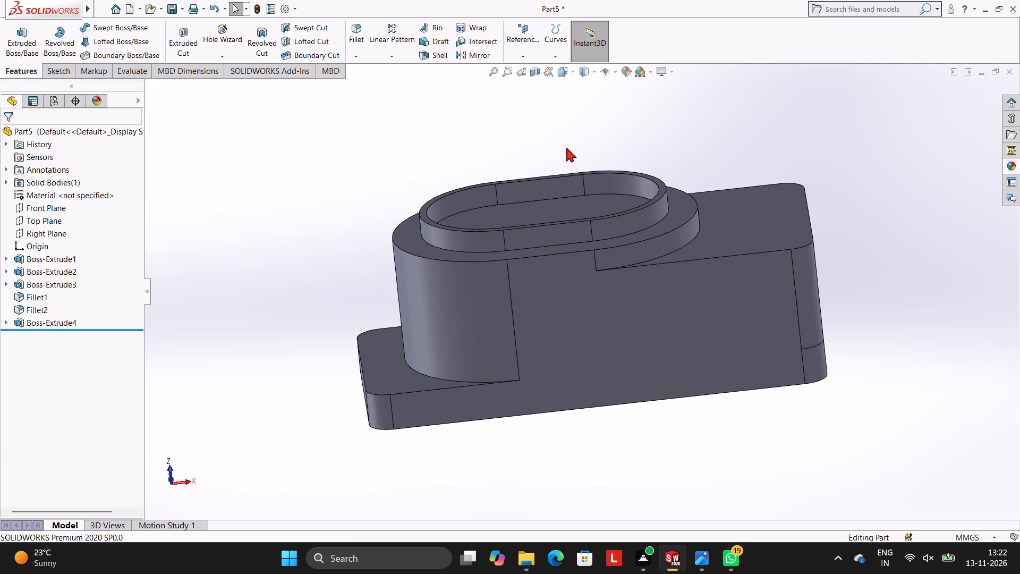
{"action": "middle_click_drag", "start_coordinate": [633, 146], "coordinate": [633, 164]}
{"action": "middle_click_drag", "start_coordinate": [710, 162], "coordinate": [733, 162]}
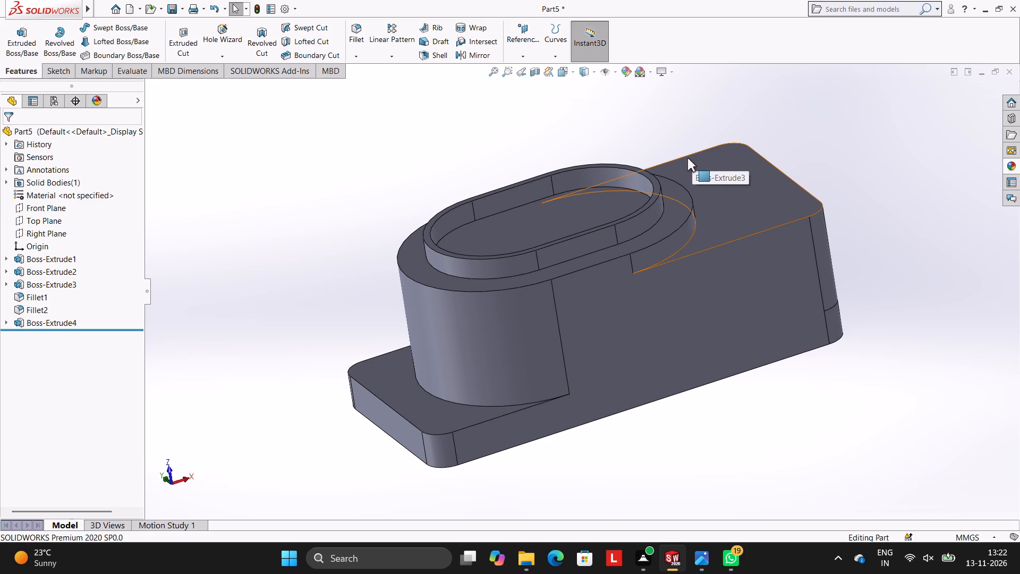
{"action": "middle_click_drag", "start_coordinate": [728, 192], "coordinate": [711, 182]}
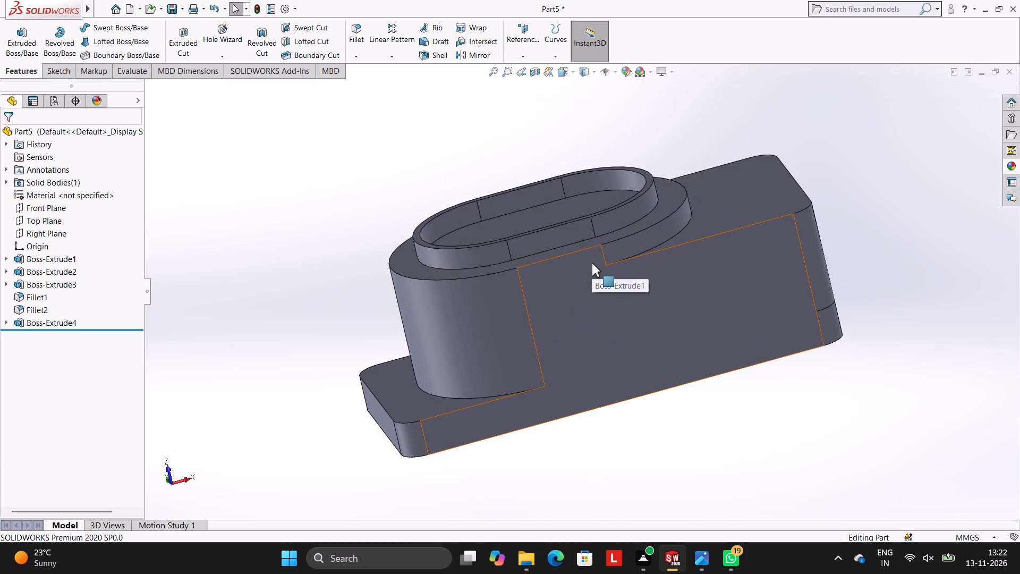
{"action": "middle_click_drag", "start_coordinate": [676, 187], "coordinate": [658, 235]}
{"action": "middle_click_drag", "start_coordinate": [686, 188], "coordinate": [709, 282]}
{"action": "scroll", "coordinate": [701, 209], "scroll_direction": "down", "scroll_amount": 1}
{"action": "left_click", "coordinate": [518, 244]}
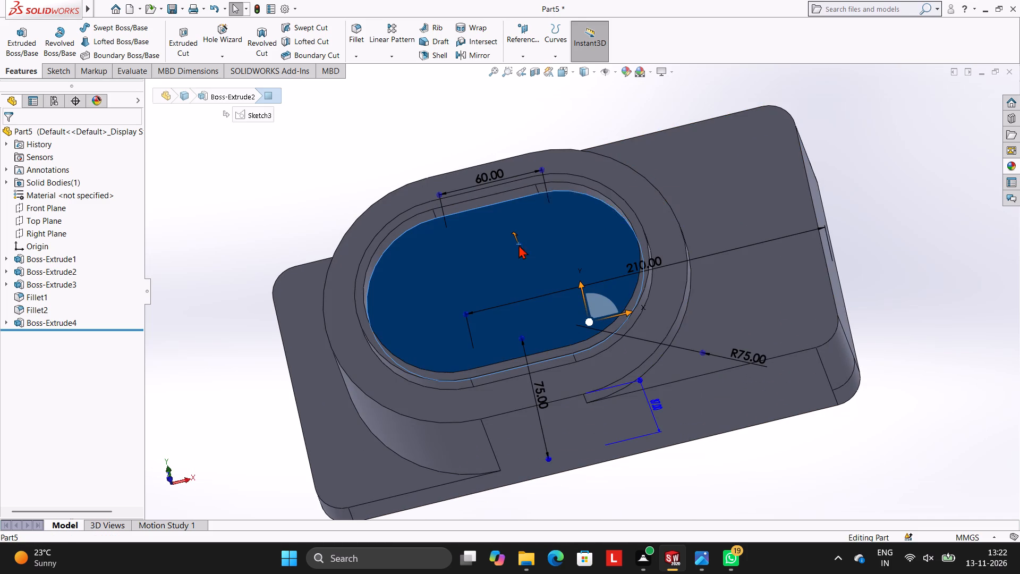
{"action": "left_click", "coordinate": [569, 214]}
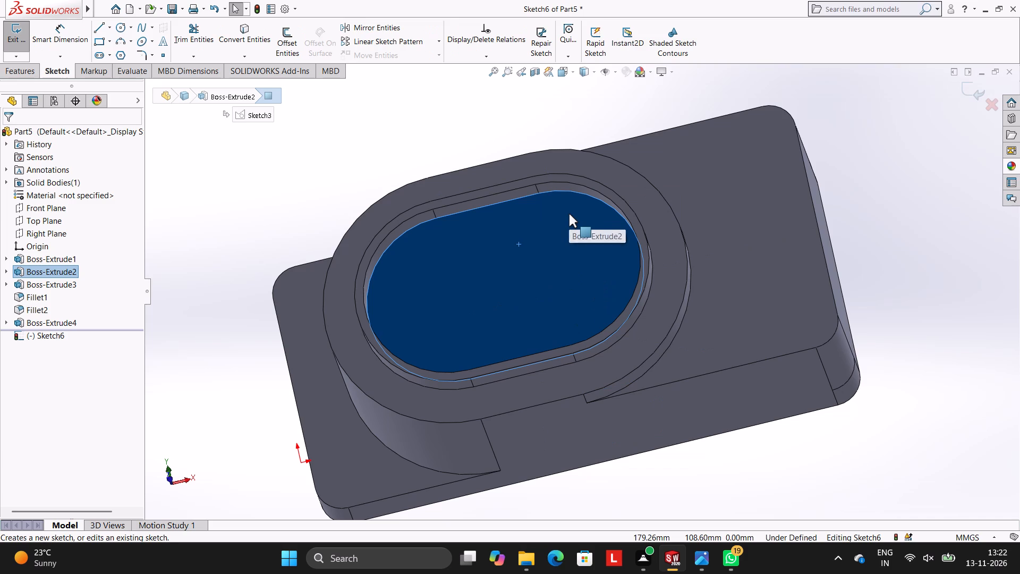
{"action": "key", "text": "ctrl+8"}
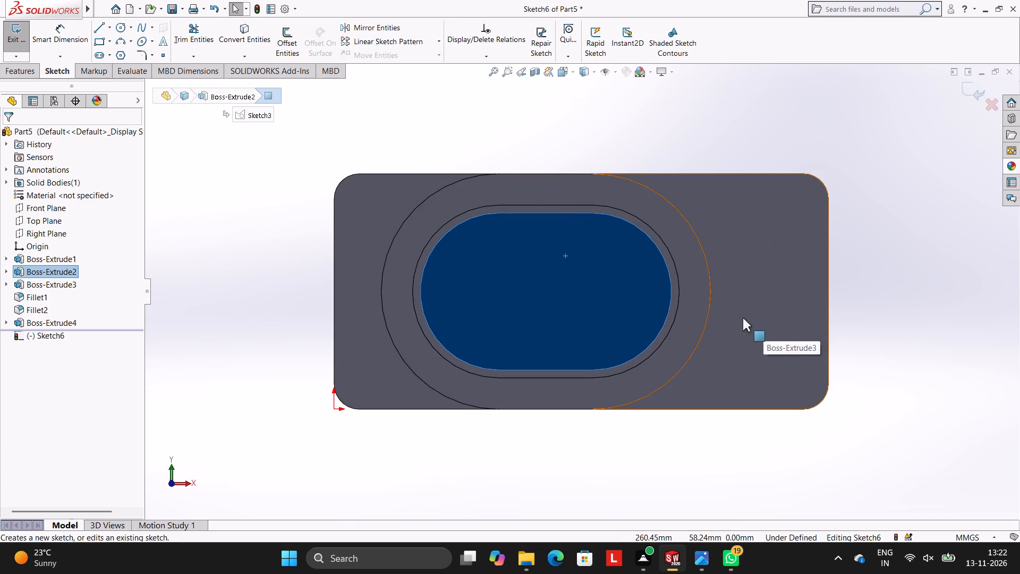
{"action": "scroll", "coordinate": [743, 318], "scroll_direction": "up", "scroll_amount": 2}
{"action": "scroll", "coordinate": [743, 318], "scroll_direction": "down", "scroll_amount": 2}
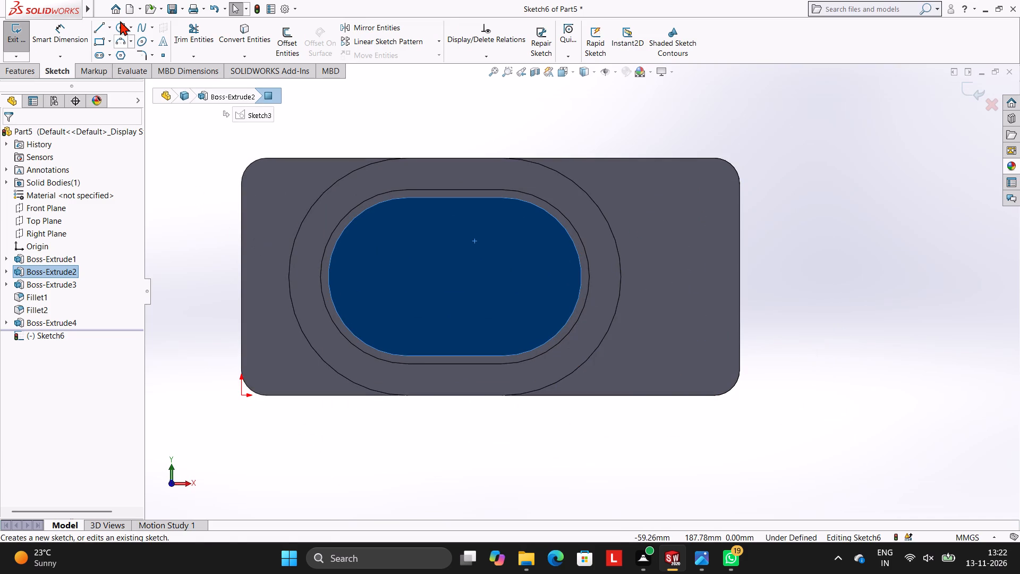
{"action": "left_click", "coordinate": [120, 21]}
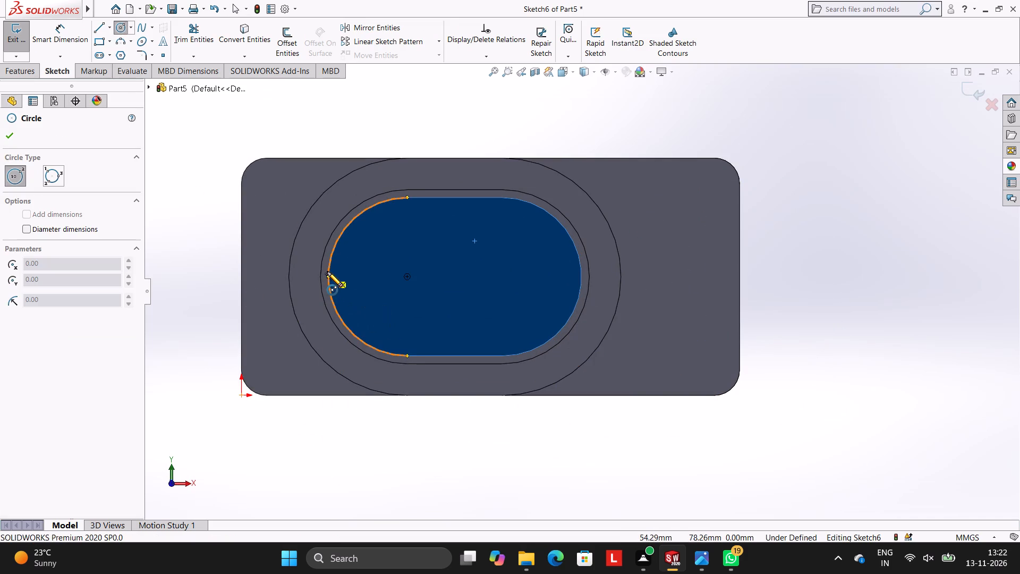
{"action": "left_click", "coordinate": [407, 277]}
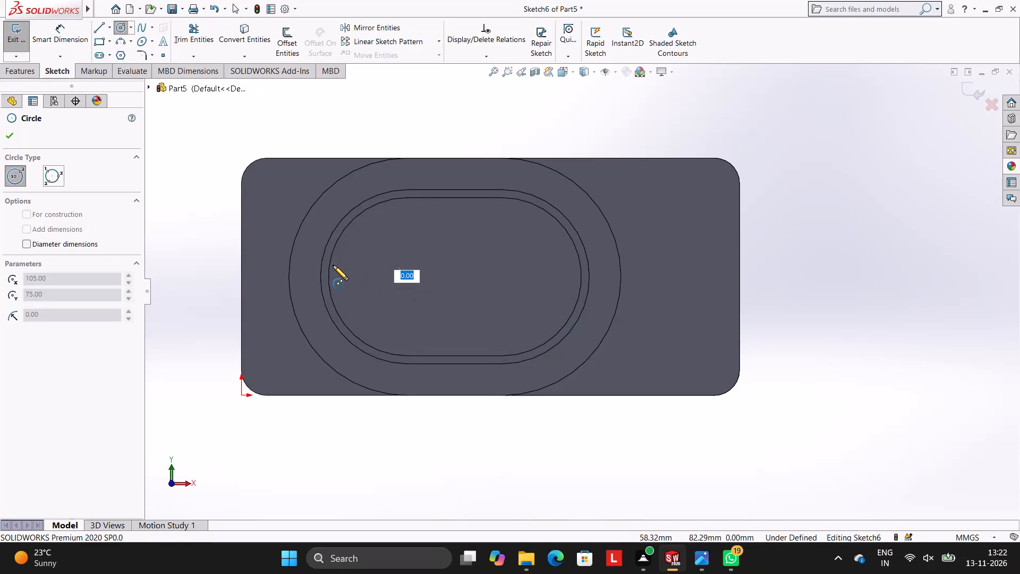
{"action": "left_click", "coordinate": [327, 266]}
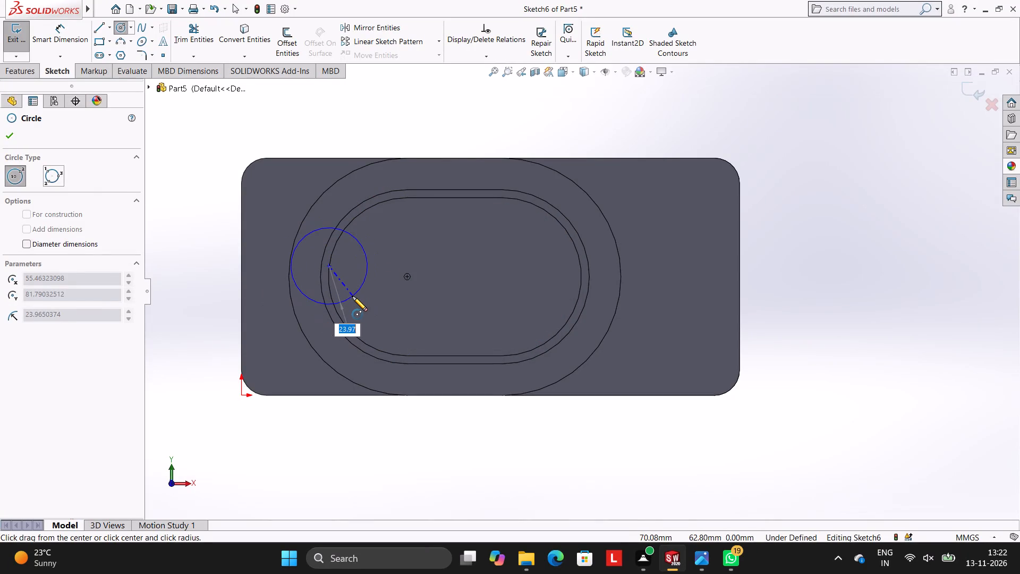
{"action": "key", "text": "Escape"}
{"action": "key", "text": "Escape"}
Sketch a 50 mm radius circle centred on the left arc centre of the slot rim, matching its inner edge.
{"action": "left_click", "coordinate": [120, 28]}
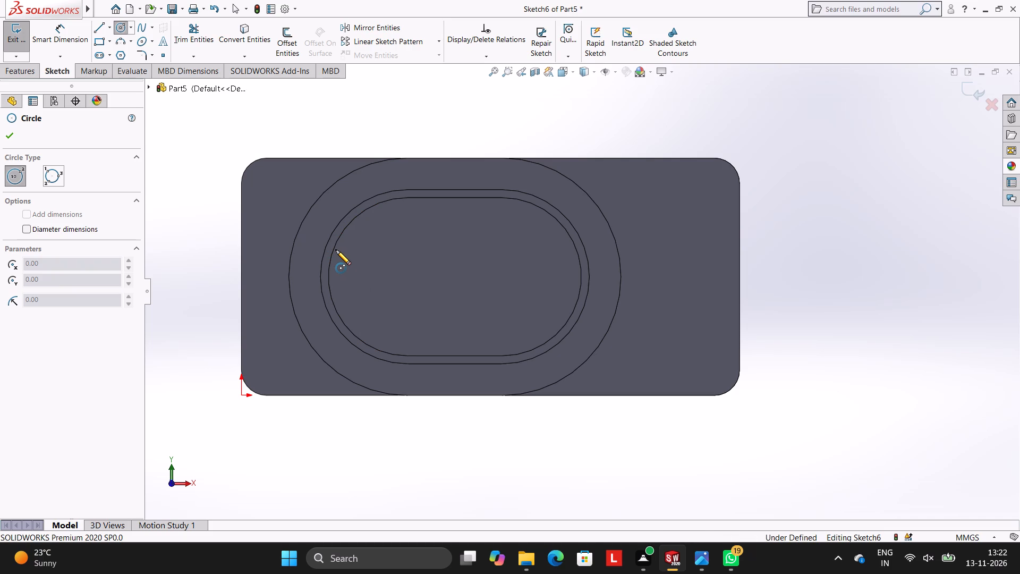
{"action": "left_click", "coordinate": [406, 275]}
{"action": "left_click", "coordinate": [355, 221]}
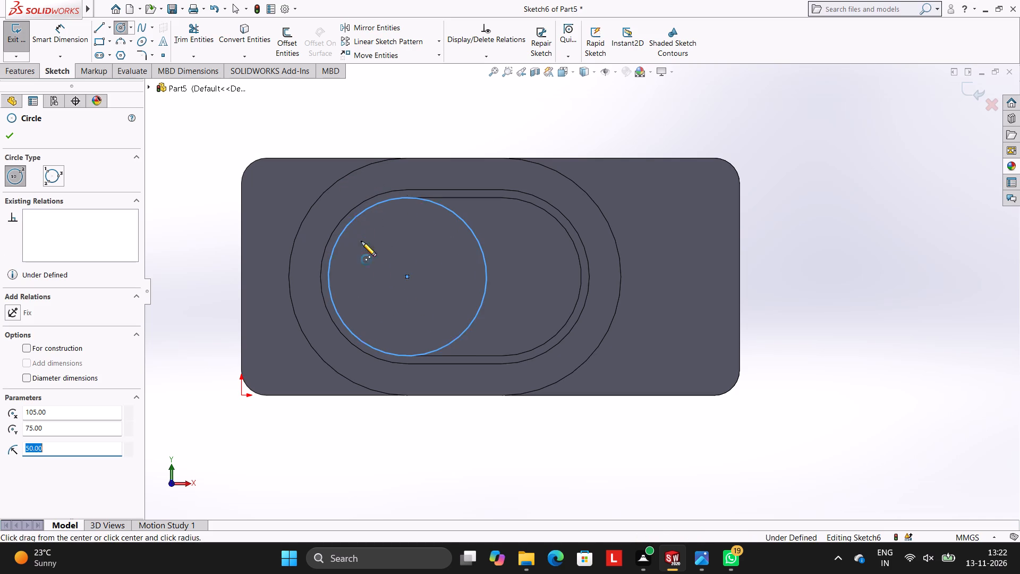
{"action": "key", "text": "Escape"}
{"action": "key", "text": "Escape"}
{"action": "key", "text": "Escape"}
{"action": "key", "text": "Escape"}
{"action": "key", "text": "Escape"}
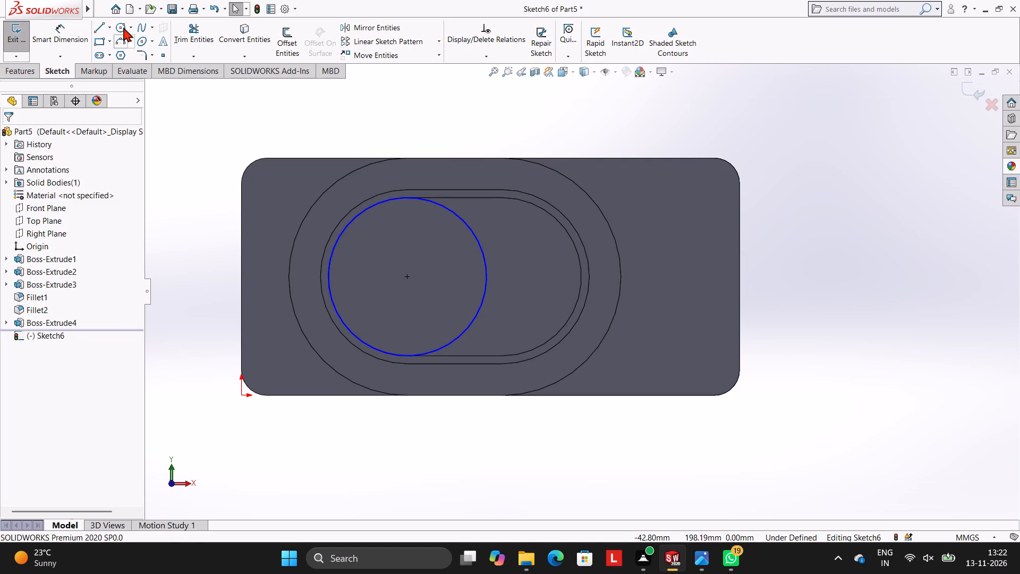
Sketch a second 50 mm radius circle centred on the right arc centre of the slot rim's inner edge.
{"action": "left_click", "coordinate": [123, 27]}
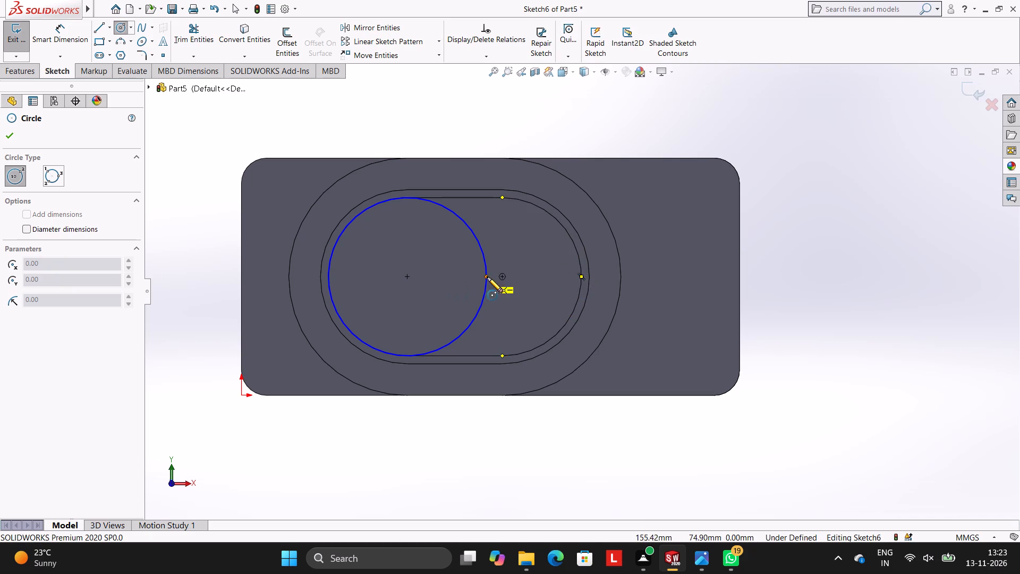
{"action": "left_click", "coordinate": [502, 276]}
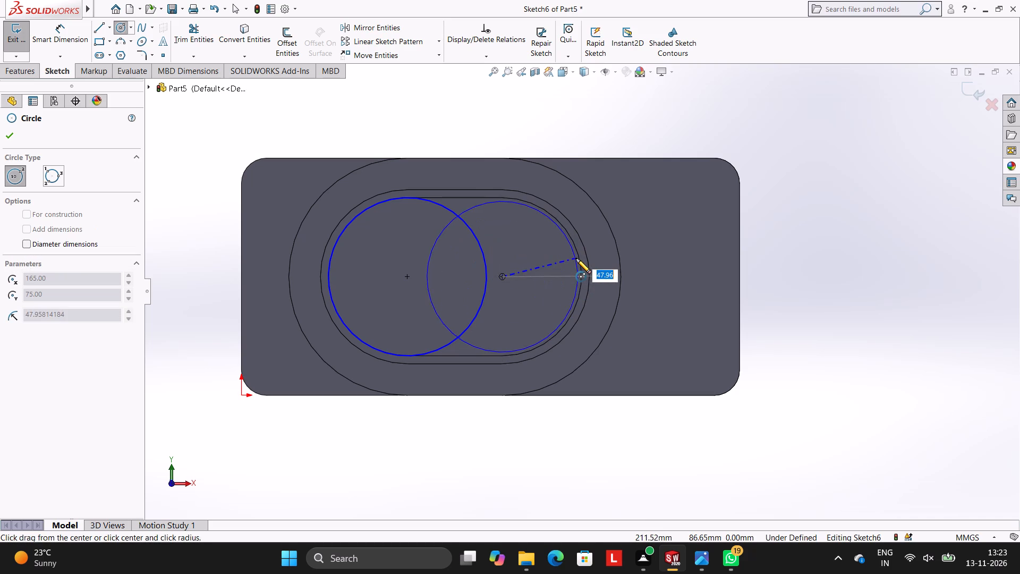
{"action": "left_click", "coordinate": [579, 260]}
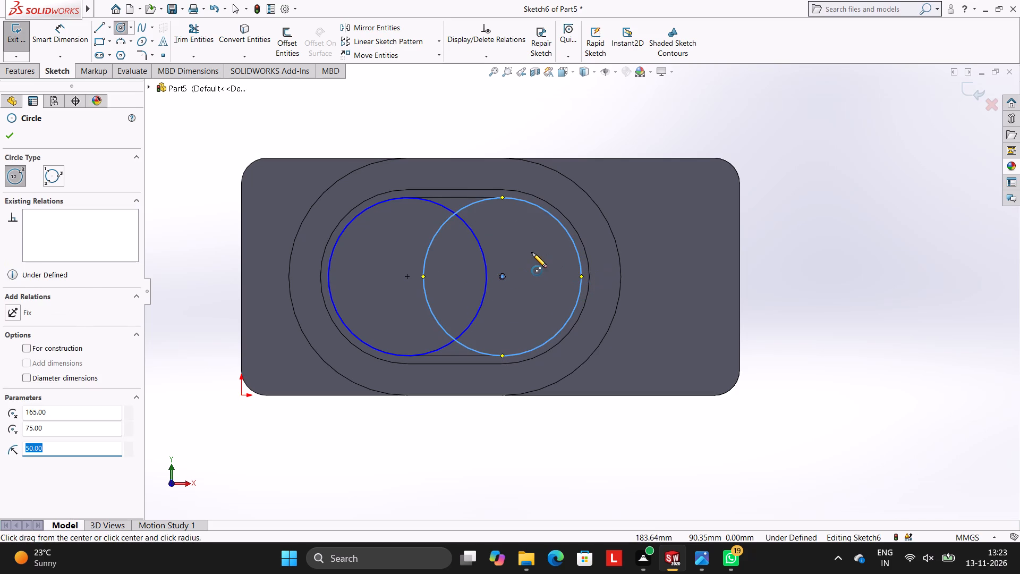
{"action": "key", "text": "Escape"}
{"action": "key", "text": "Escape"}
{"action": "key", "text": "Escape"}
{"action": "key", "text": "Escape"}
{"action": "key", "text": "Escape"}
Draw a 60 mm horizontal line joining the top points of the two circles.
{"action": "scroll", "coordinate": [559, 261], "scroll_direction": "down", "scroll_amount": 3}
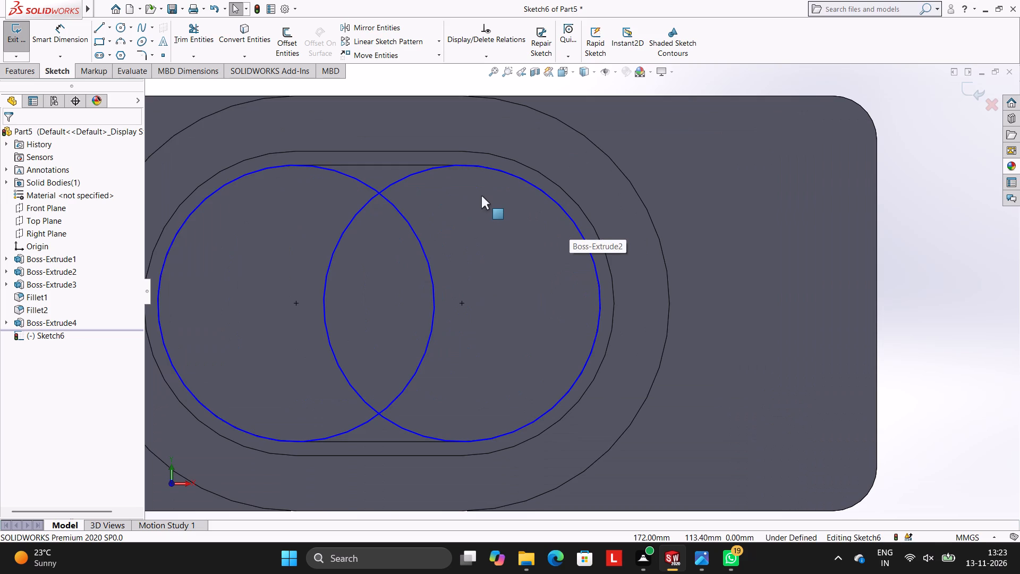
{"action": "left_click", "coordinate": [98, 29]}
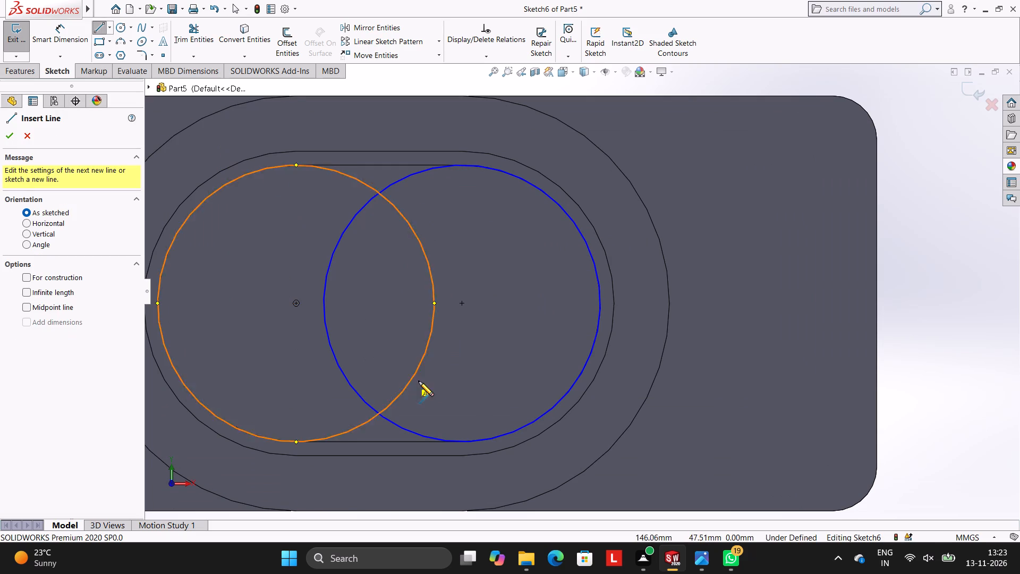
{"action": "left_click", "coordinate": [295, 166]}
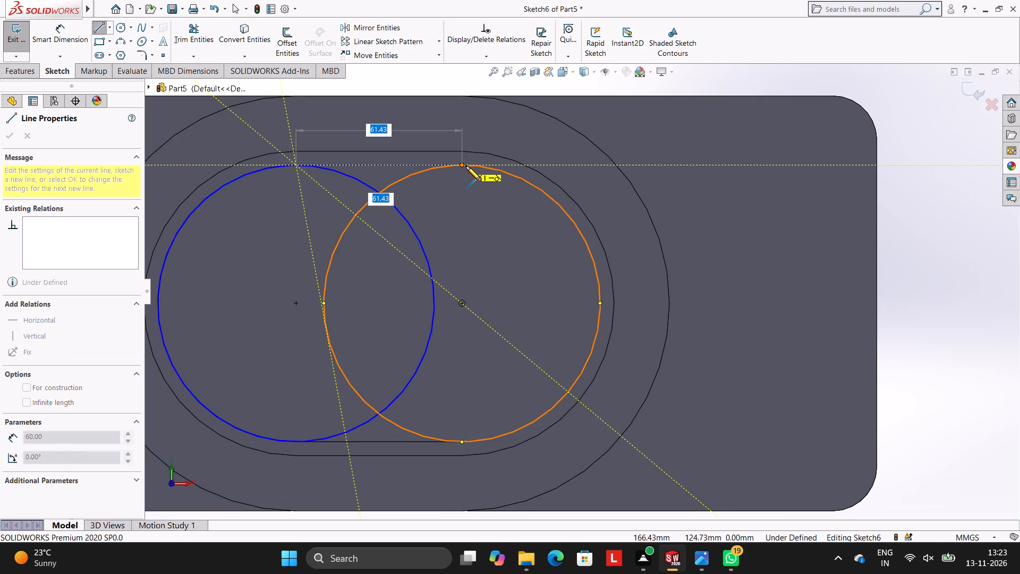
{"action": "left_click", "coordinate": [461, 166]}
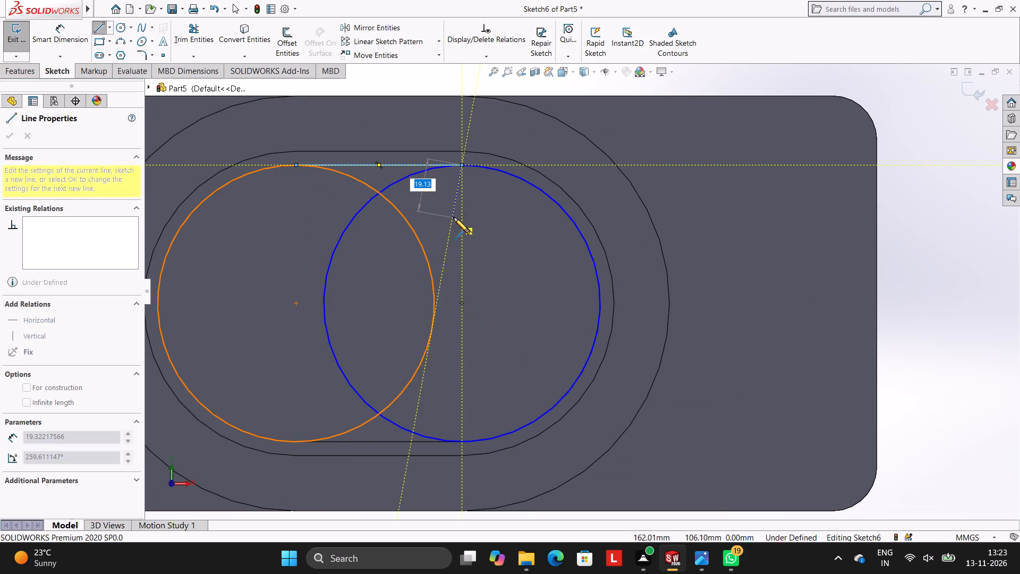
{"action": "key", "text": "Escape"}
{"action": "key", "text": "Escape"}
{"action": "key", "text": "Escape"}
Draw a 60 mm horizontal line joining the bottom points of the two circles.
{"action": "left_click", "coordinate": [96, 27]}
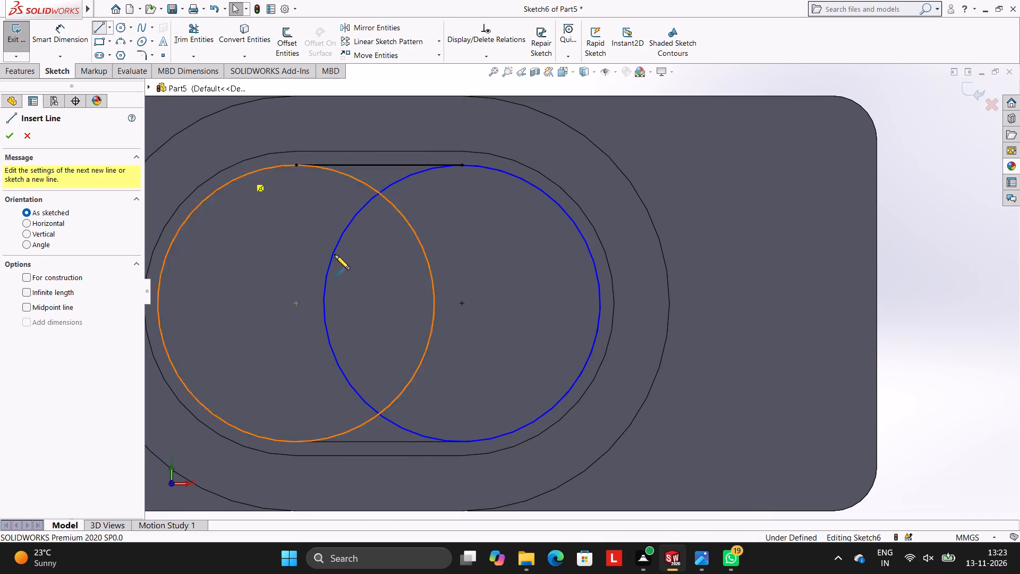
{"action": "left_click", "coordinate": [295, 441]}
{"action": "left_click", "coordinate": [462, 443]}
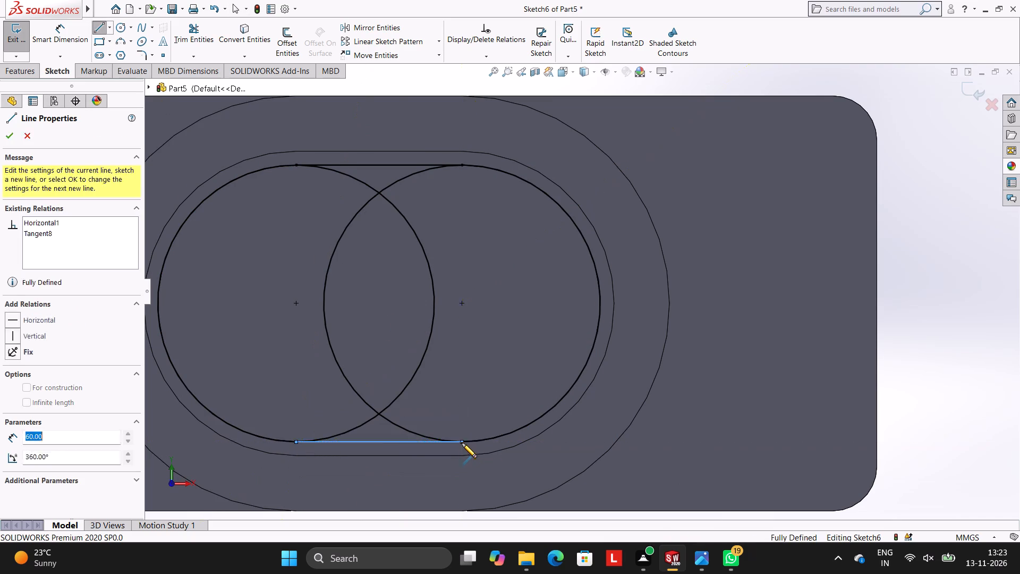
{"action": "key", "text": "Escape"}
{"action": "key", "text": "Escape"}
{"action": "key", "text": "Escape"}
{"action": "key", "text": "Escape"}
{"action": "key", "text": "Escape"}
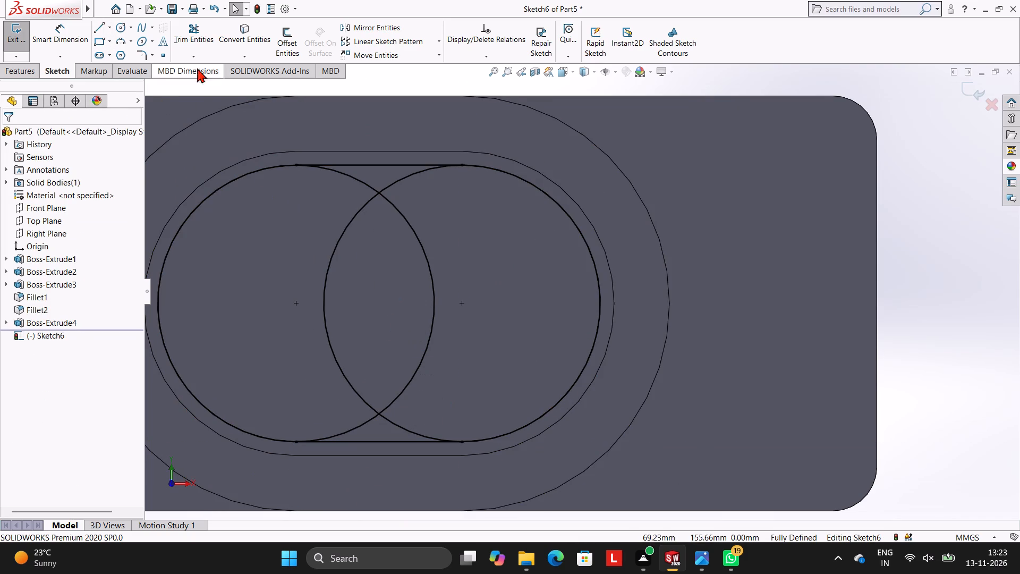
Trim away the overlapping inner arcs of both circles, leaving a closed slot outline.
{"action": "left_click", "coordinate": [197, 33]}
{"action": "left_click", "coordinate": [334, 258]}
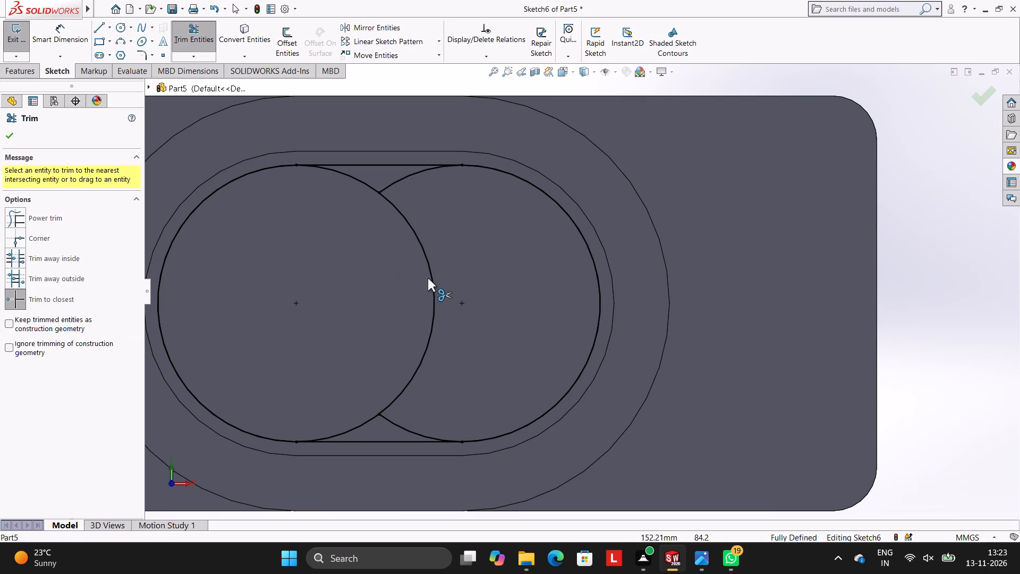
{"action": "left_click", "coordinate": [432, 280]}
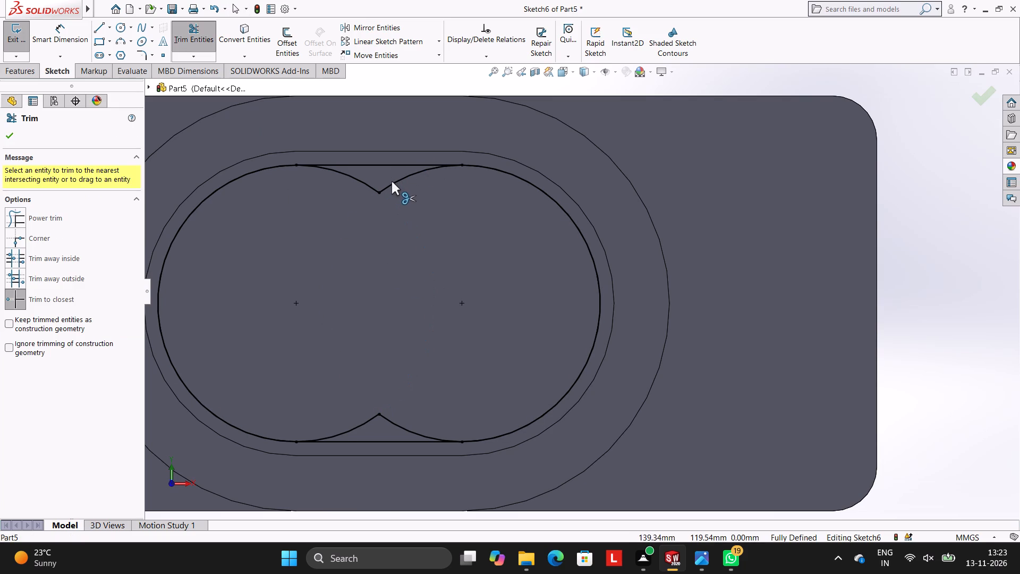
{"action": "left_click", "coordinate": [392, 181]}
{"action": "left_click", "coordinate": [363, 183]}
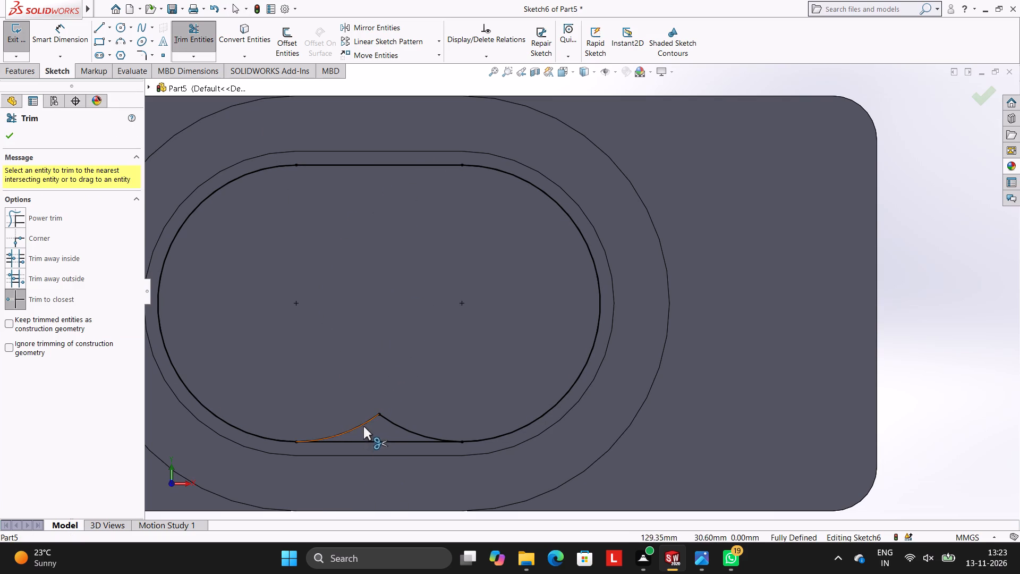
{"action": "left_click", "coordinate": [361, 425]}
{"action": "left_click", "coordinate": [392, 423]}
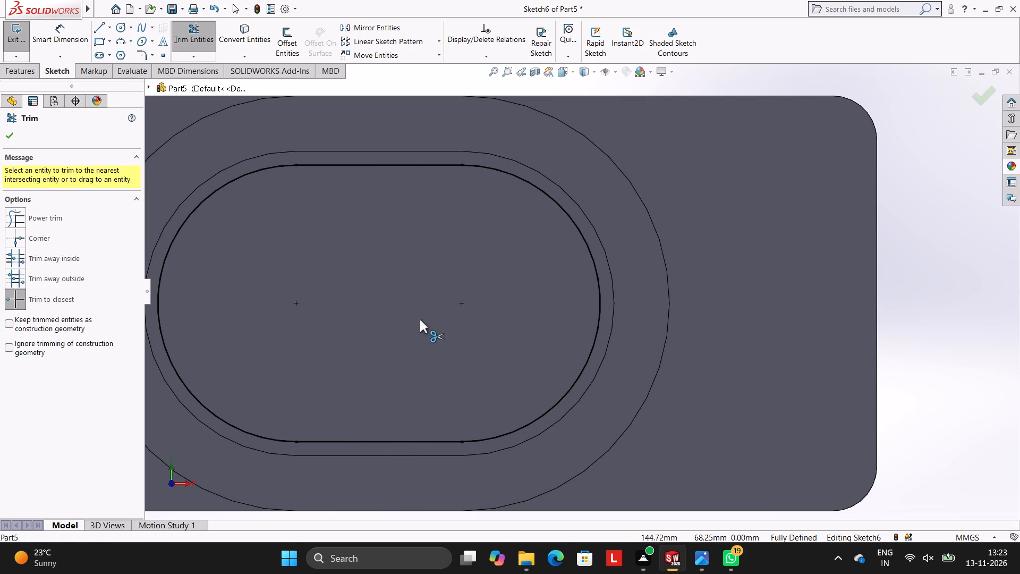
{"action": "key", "text": "Escape"}
{"action": "key", "text": "Escape"}
Start an Extruded Cut of the slot profile into the boss with a blind depth of 150 mm.
{"action": "scroll", "coordinate": [570, 294], "scroll_direction": "up", "scroll_amount": 2}
{"action": "middle_click_drag", "start_coordinate": [678, 299], "coordinate": [718, 194]}
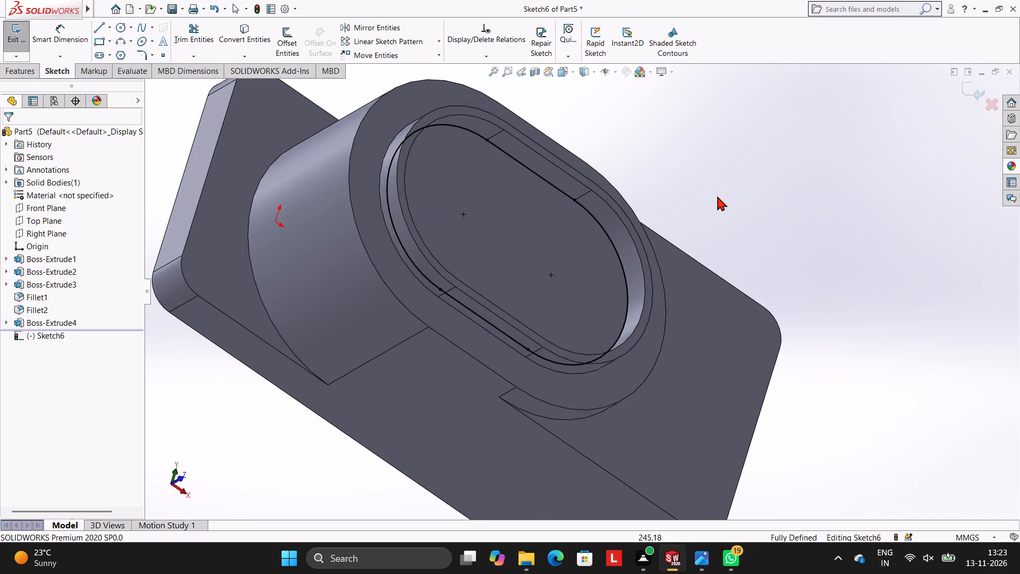
{"action": "left_click", "coordinate": [28, 73]}
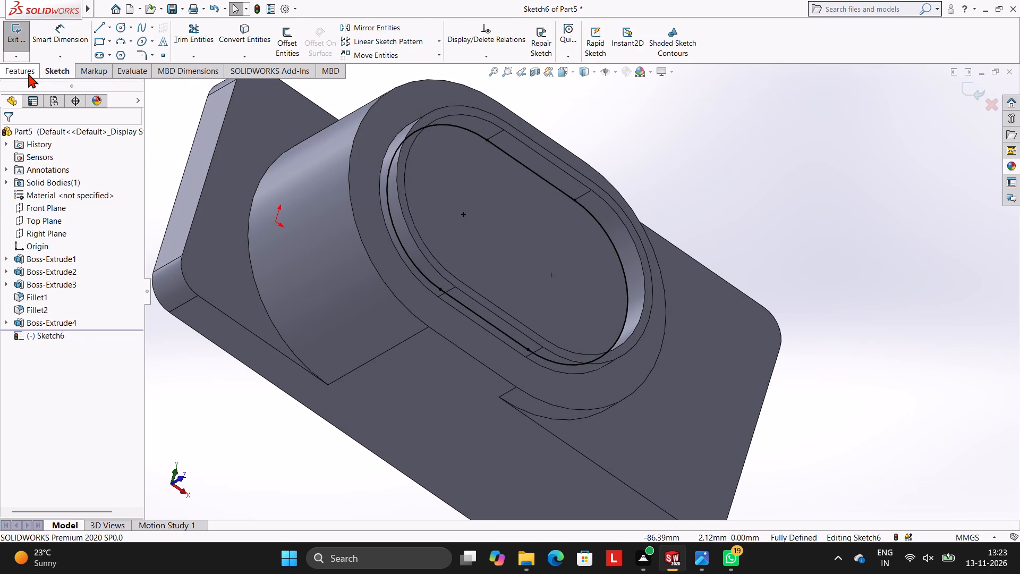
{"action": "left_click", "coordinate": [174, 43]}
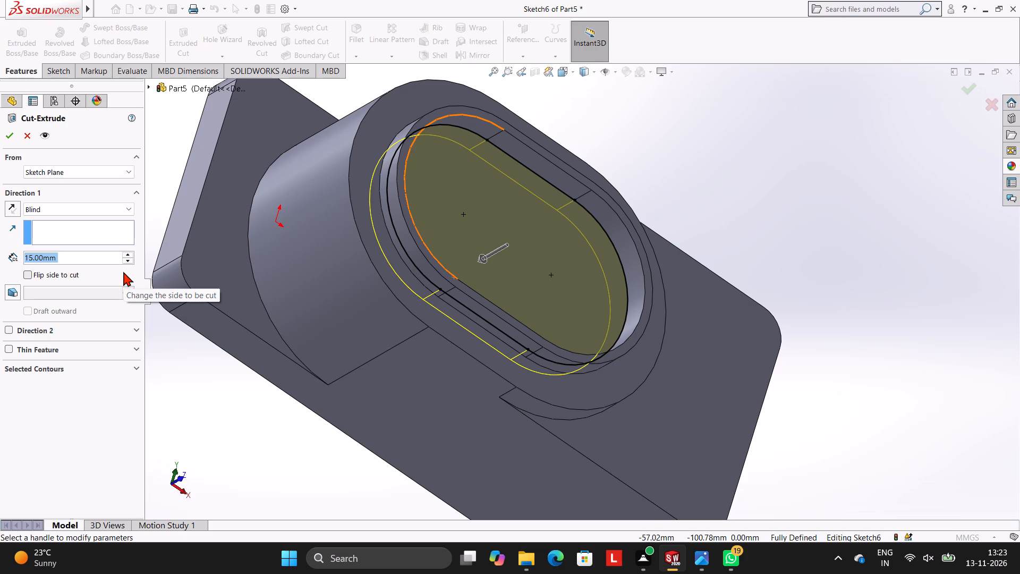
{"action": "type", "text": "150"}
{"action": "key", "text": "Return"}
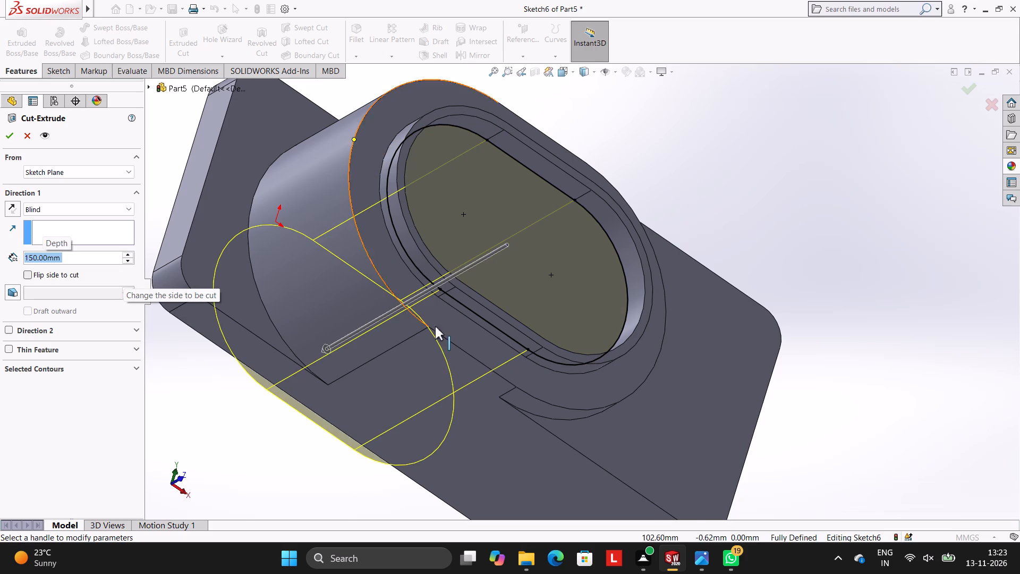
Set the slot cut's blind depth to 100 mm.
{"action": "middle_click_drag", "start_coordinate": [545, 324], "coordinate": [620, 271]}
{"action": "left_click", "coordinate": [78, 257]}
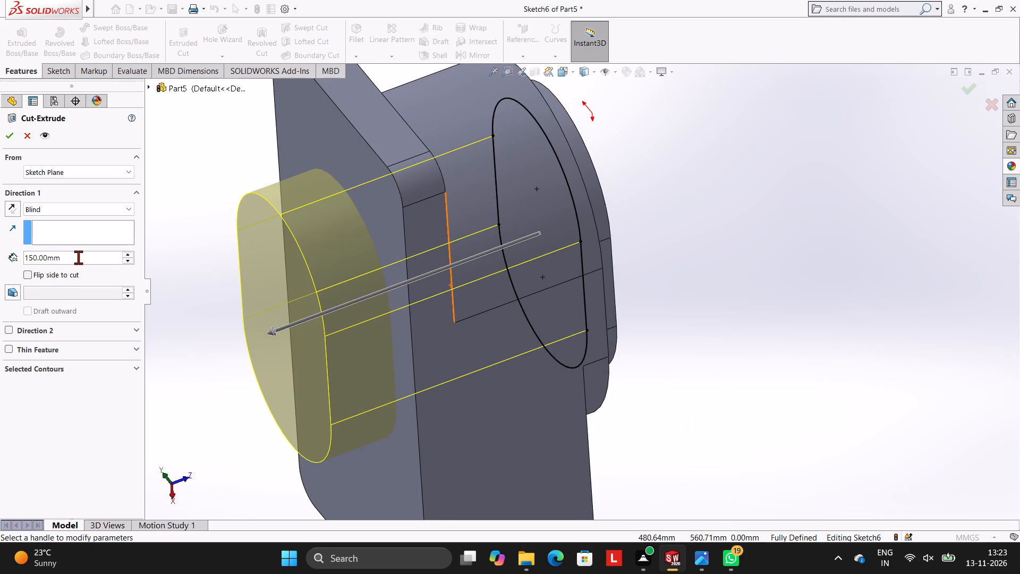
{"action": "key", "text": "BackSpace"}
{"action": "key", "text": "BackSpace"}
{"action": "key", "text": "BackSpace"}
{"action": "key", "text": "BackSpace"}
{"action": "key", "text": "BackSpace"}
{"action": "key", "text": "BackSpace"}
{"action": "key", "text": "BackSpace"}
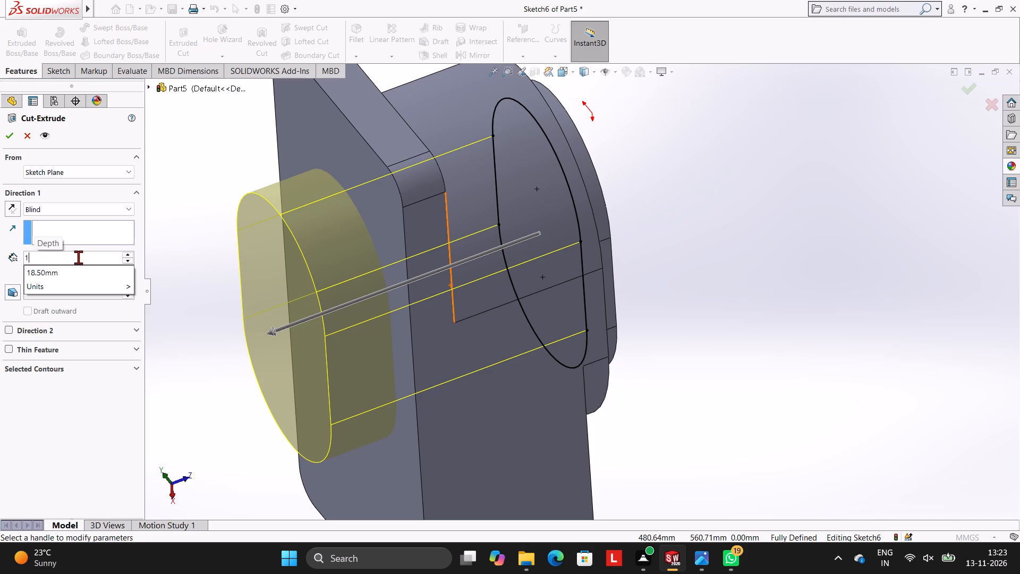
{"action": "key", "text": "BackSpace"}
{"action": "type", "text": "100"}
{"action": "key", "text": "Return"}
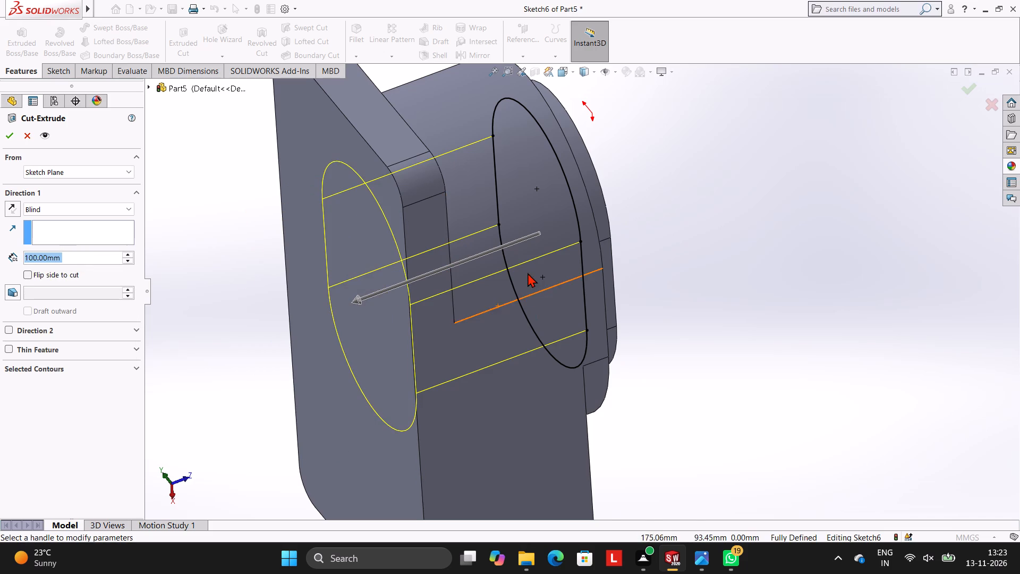
Set the slot cut's blind depth to 90 mm and complete the cut.
{"action": "middle_click_drag", "start_coordinate": [524, 273], "coordinate": [480, 210]}
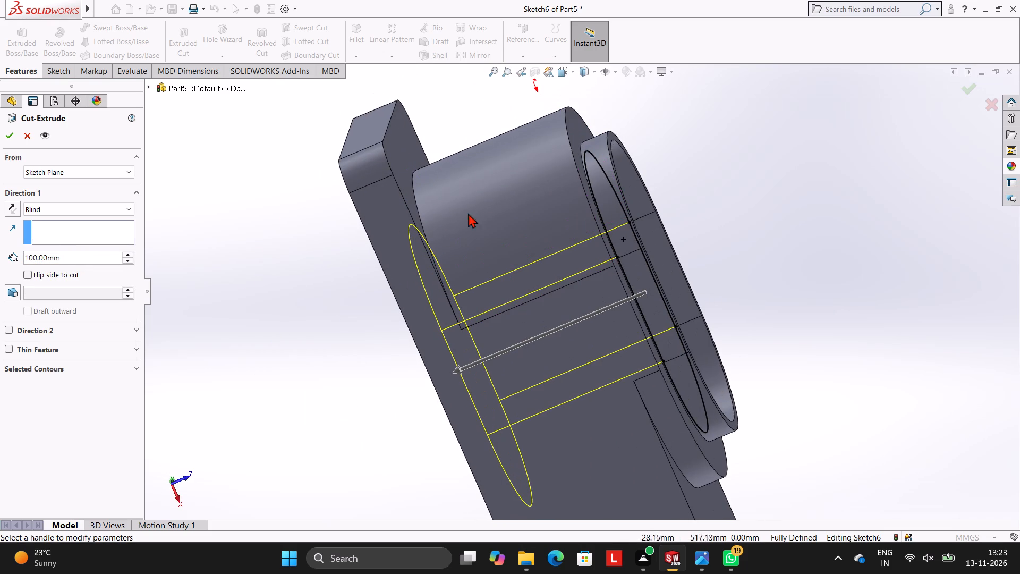
{"action": "middle_click_drag", "start_coordinate": [489, 214], "coordinate": [491, 190]}
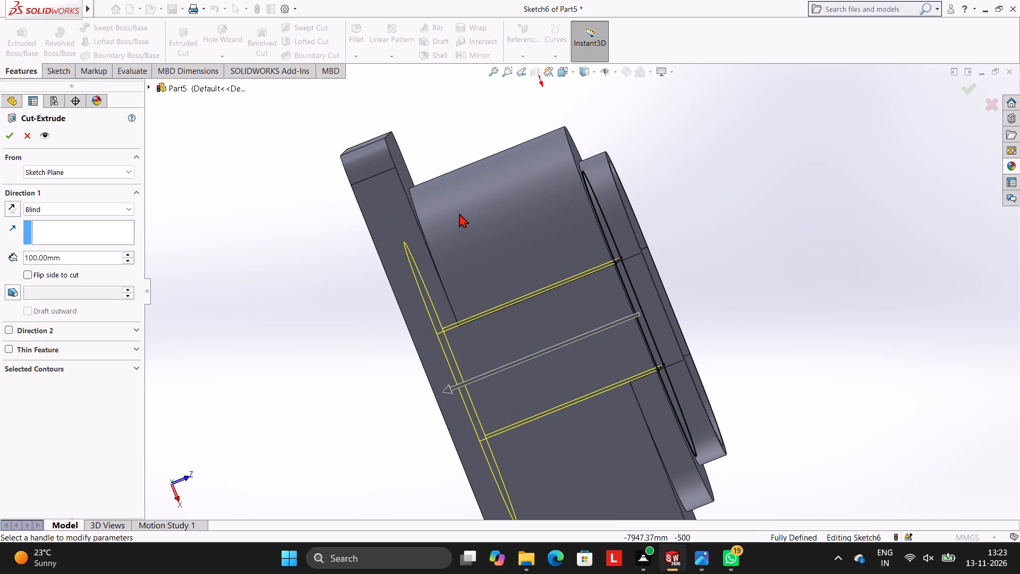
{"action": "left_click", "coordinate": [74, 254]}
{"action": "key", "text": "BackSpace"}
{"action": "key", "text": "BackSpace"}
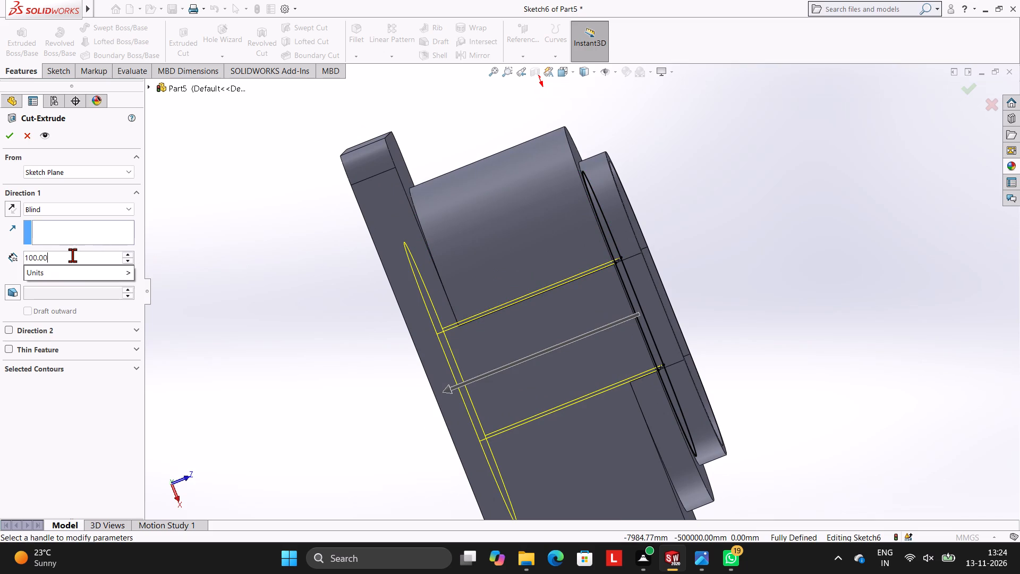
{"action": "key", "text": "BackSpace"}
{"action": "key", "text": "BackSpace"}
{"action": "key", "text": "BackSpace"}
{"action": "key", "text": "BackSpace"}
{"action": "key", "text": "BackSpace"}
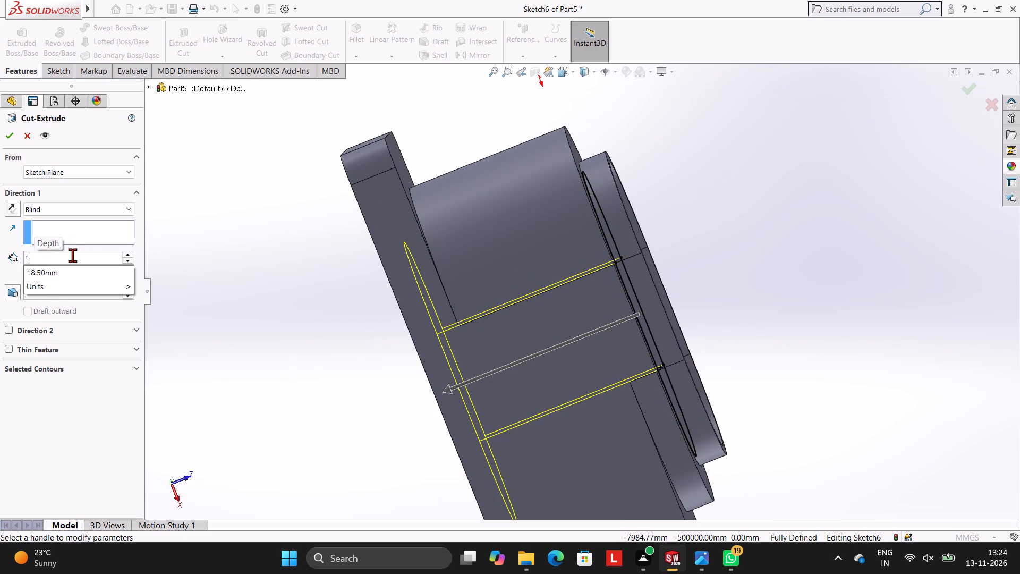
{"action": "key", "text": "BackSpace"}
{"action": "type", "text": "90"}
{"action": "key", "text": "Return"}
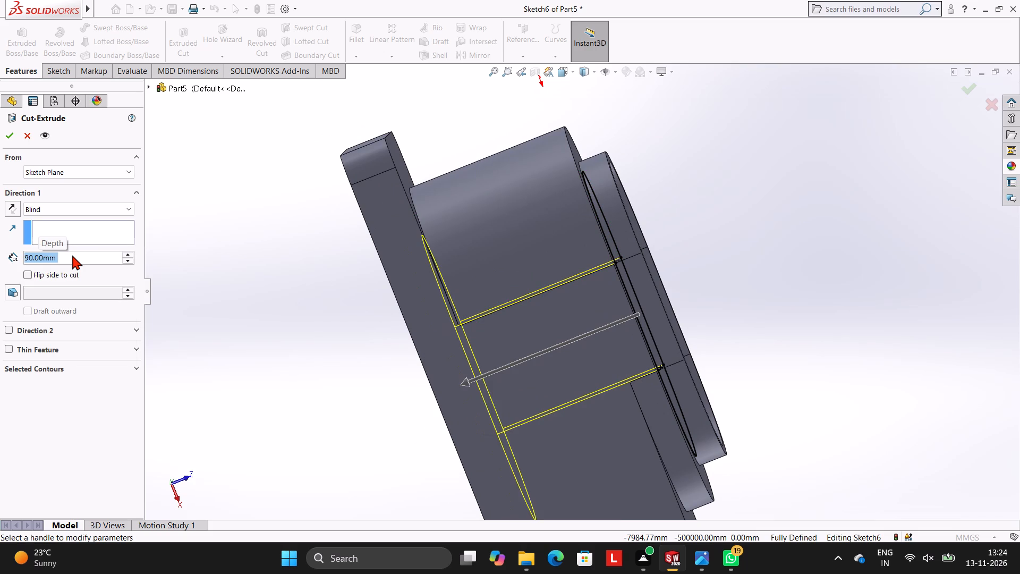
{"action": "left_click", "coordinate": [8, 139]}
Examine the slot pocket and the whole part from several angles.
{"action": "left_click", "coordinate": [212, 182]}
{"action": "scroll", "coordinate": [441, 280], "scroll_direction": "up", "scroll_amount": 2}
{"action": "middle_click_drag", "start_coordinate": [445, 257], "coordinate": [336, 237]}
{"action": "middle_click_drag", "start_coordinate": [336, 237], "coordinate": [387, 294]}
{"action": "scroll", "coordinate": [653, 337], "scroll_direction": "up", "scroll_amount": 3}
{"action": "middle_click", "coordinate": [688, 261]}
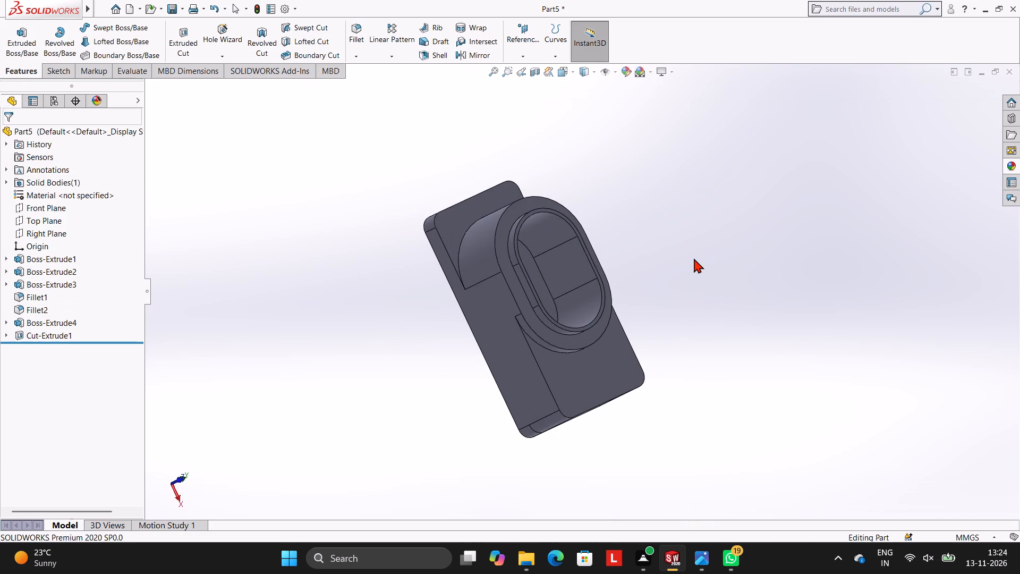
{"action": "middle_click_drag", "start_coordinate": [630, 272], "coordinate": [667, 254]}
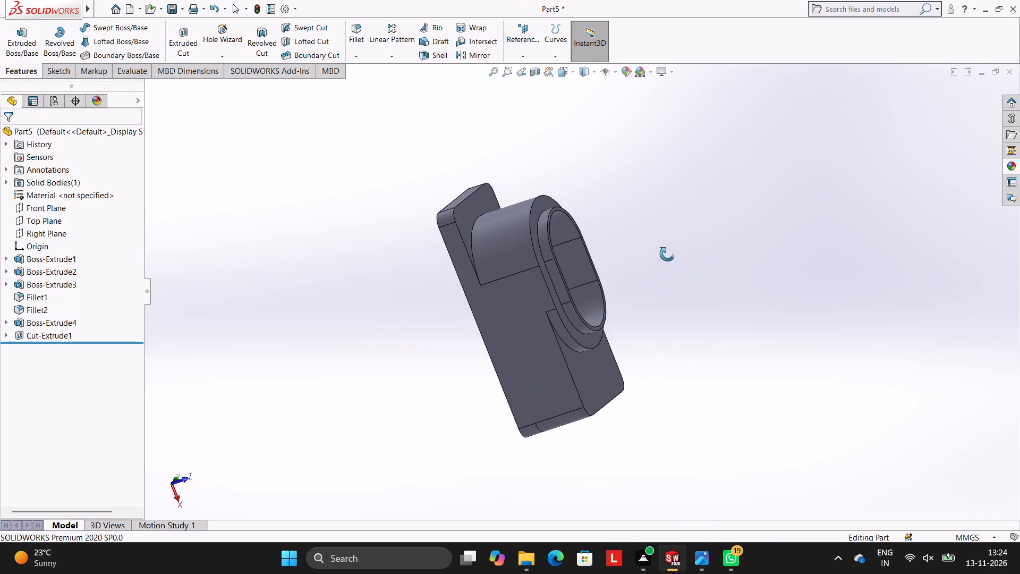
Examine the boss, its raised rim and the slot pocket from several sides and distances.
{"action": "middle_click_drag", "start_coordinate": [667, 254], "coordinate": [618, 251]}
{"action": "middle_click_drag", "start_coordinate": [525, 269], "coordinate": [427, 246]}
{"action": "middle_click_drag", "start_coordinate": [700, 305], "coordinate": [635, 403]}
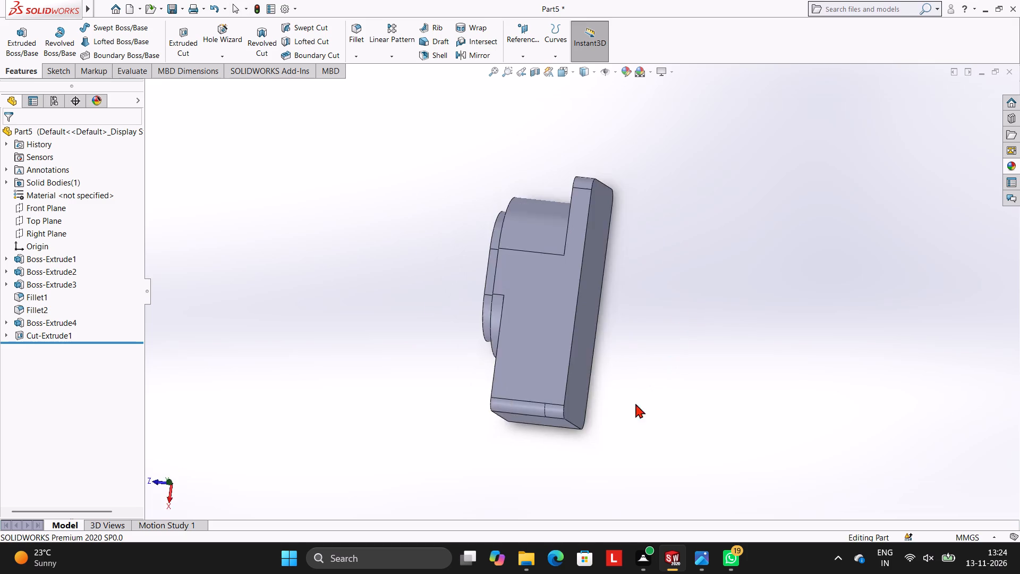
{"action": "middle_click_drag", "start_coordinate": [635, 403], "coordinate": [640, 403]}
{"action": "middle_click_drag", "start_coordinate": [602, 198], "coordinate": [735, 151]}
{"action": "middle_click_drag", "start_coordinate": [543, 209], "coordinate": [507, 239]}
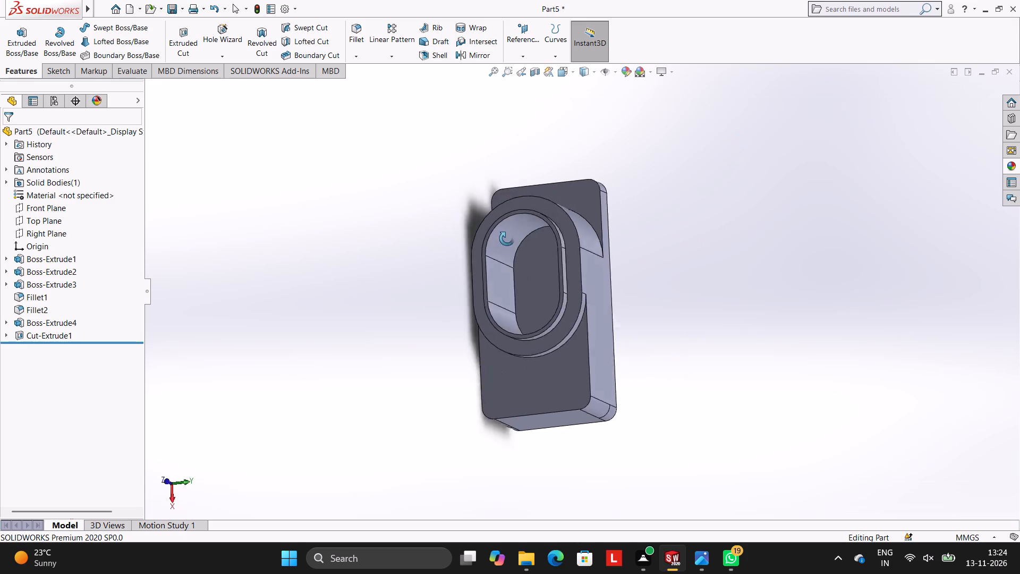
{"action": "middle_click_drag", "start_coordinate": [507, 239], "coordinate": [480, 222]}
{"action": "scroll", "coordinate": [609, 366], "scroll_direction": "up", "scroll_amount": 3}
{"action": "middle_click_drag", "start_coordinate": [669, 375], "coordinate": [820, 320]}
{"action": "scroll", "coordinate": [559, 238], "scroll_direction": "down", "scroll_amount": 9}
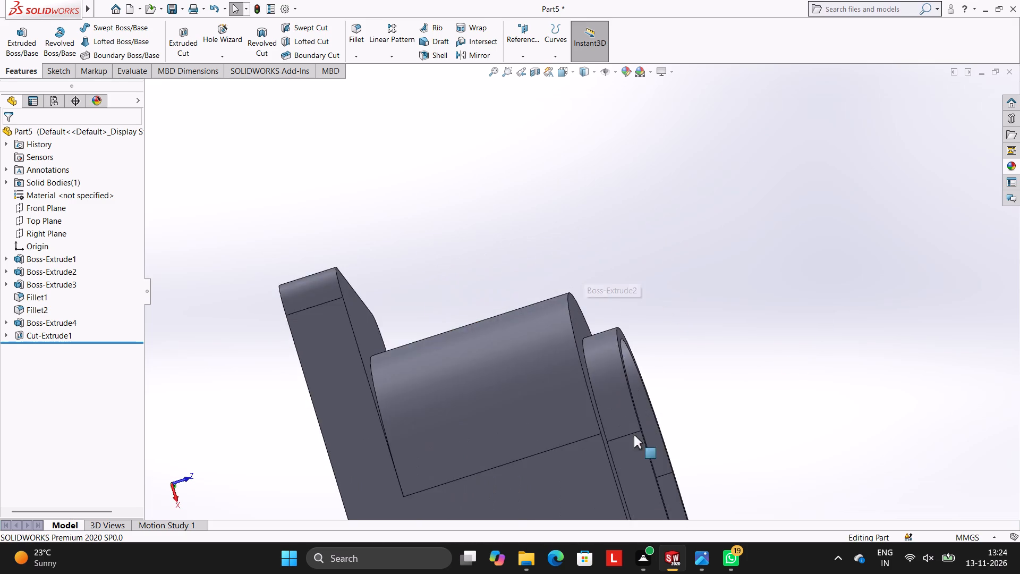
{"action": "scroll", "coordinate": [634, 435], "scroll_direction": "up", "scroll_amount": 7}
{"action": "middle_click_drag", "start_coordinate": [653, 415], "coordinate": [605, 449]}
{"action": "scroll", "coordinate": [698, 358], "scroll_direction": "down", "scroll_amount": 2}
{"action": "middle_click_drag", "start_coordinate": [674, 319], "coordinate": [662, 317]}
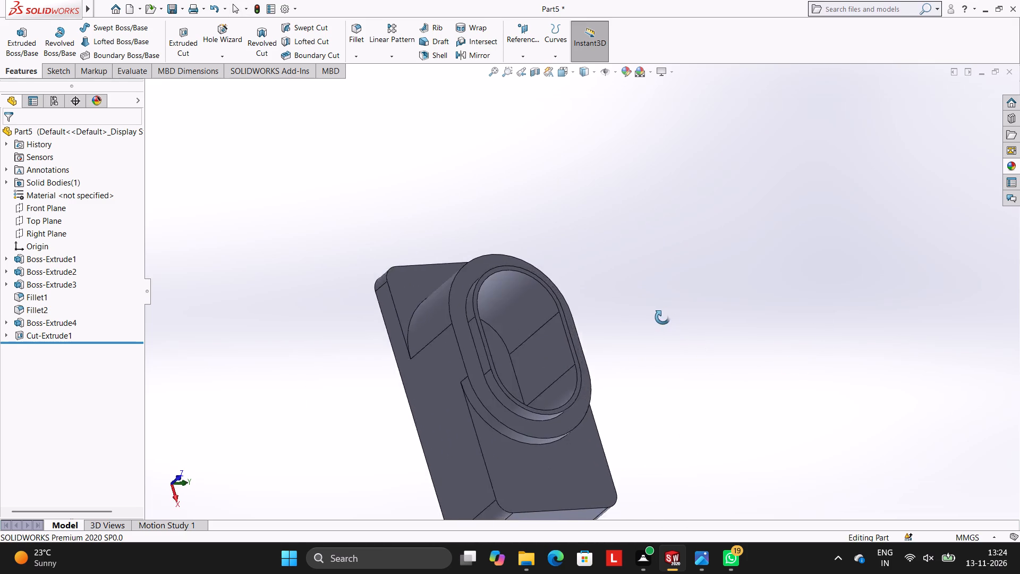
{"action": "middle_click_drag", "start_coordinate": [662, 317], "coordinate": [629, 318]}
On the boss's ring-shaped end face, sketch a 65 mm radius circle centred on the boss's left arc centre.
{"action": "left_click", "coordinate": [536, 420]}
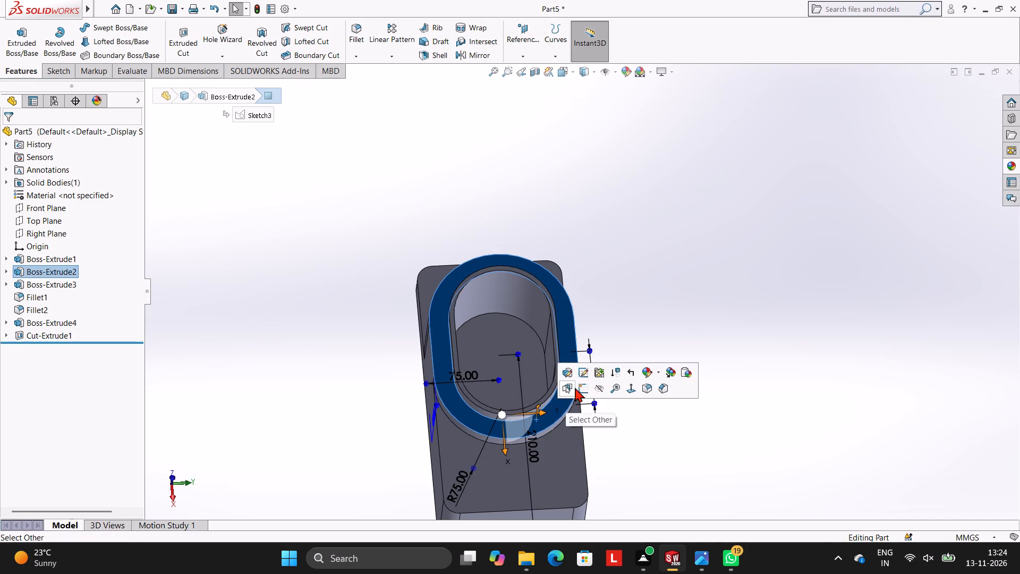
{"action": "left_click", "coordinate": [585, 384]}
{"action": "key", "text": "ctrl+8"}
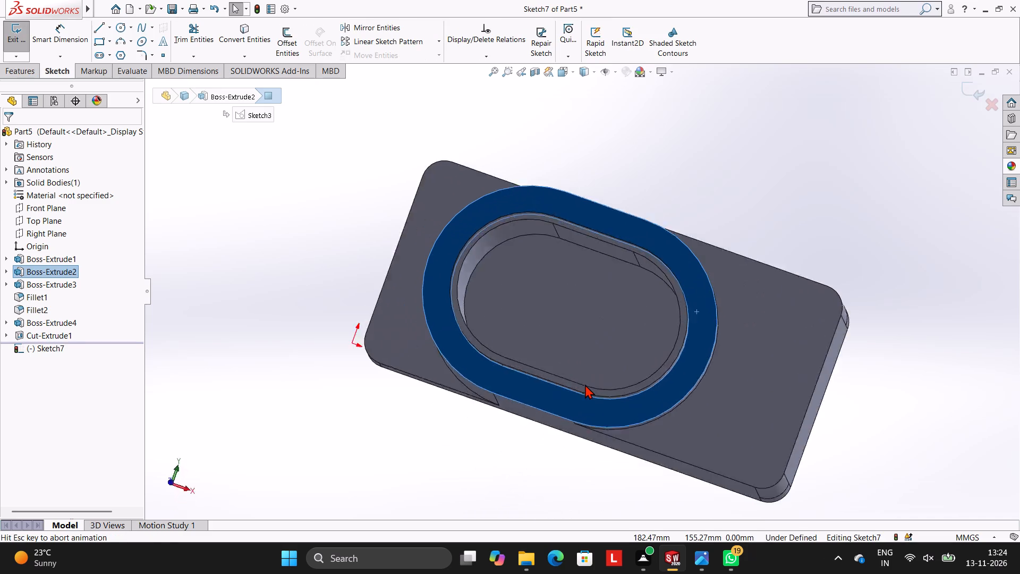
{"action": "scroll", "coordinate": [634, 272], "scroll_direction": "up", "scroll_amount": 2}
{"action": "scroll", "coordinate": [634, 265], "scroll_direction": "down", "scroll_amount": 1}
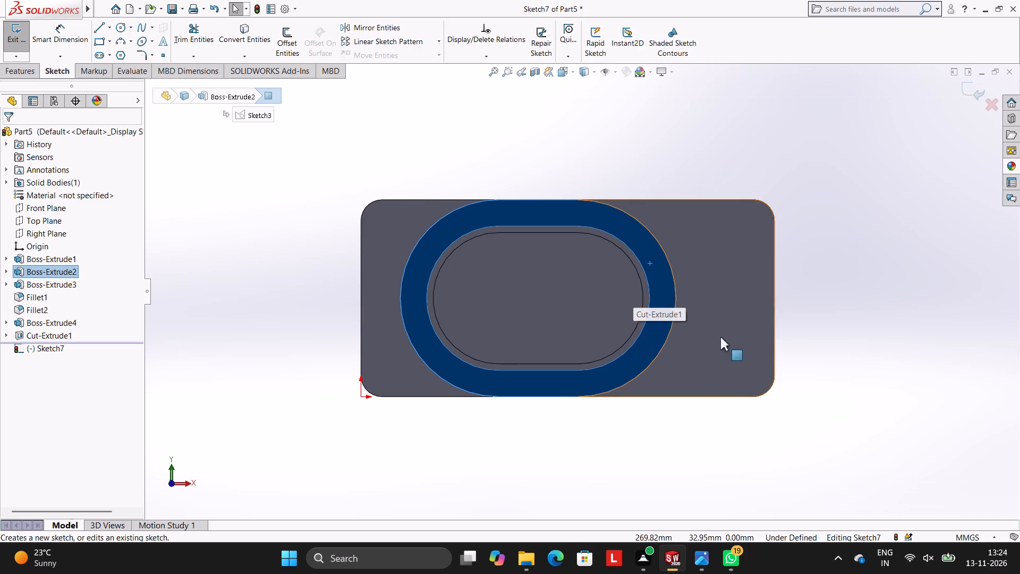
{"action": "left_click", "coordinate": [120, 30]}
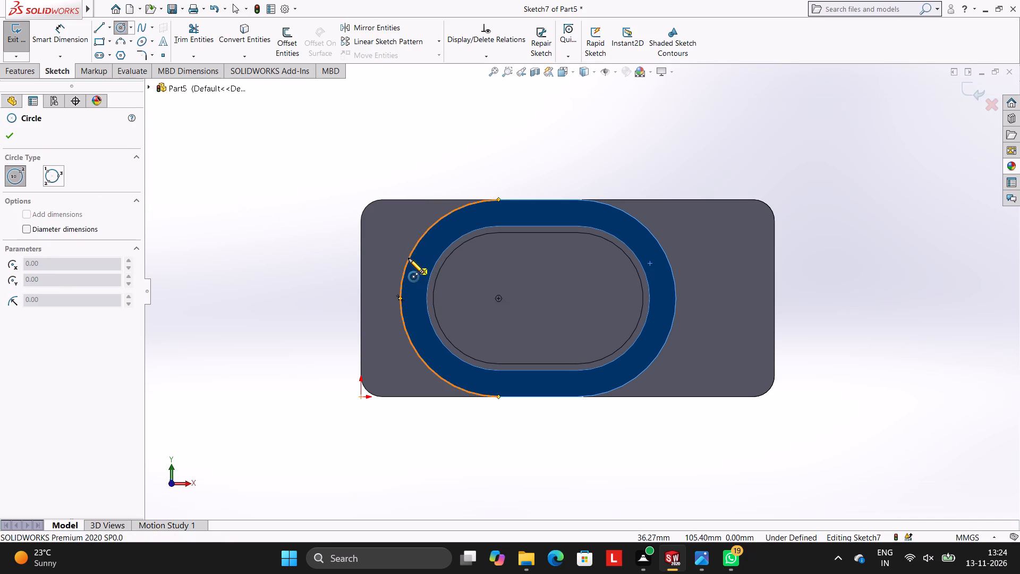
{"action": "left_click", "coordinate": [497, 299]}
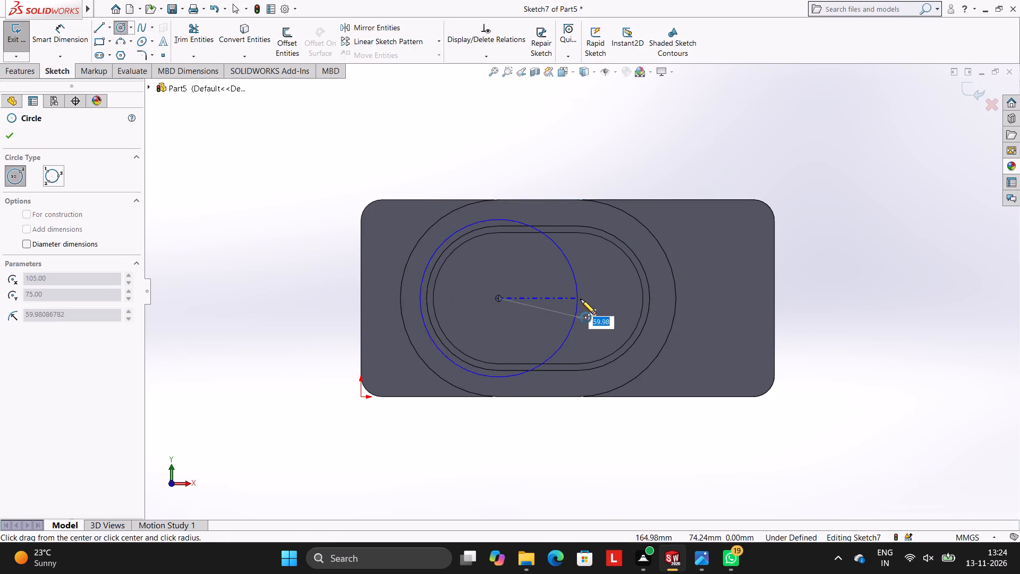
{"action": "type", "text": "65"}
{"action": "key", "text": "Return"}
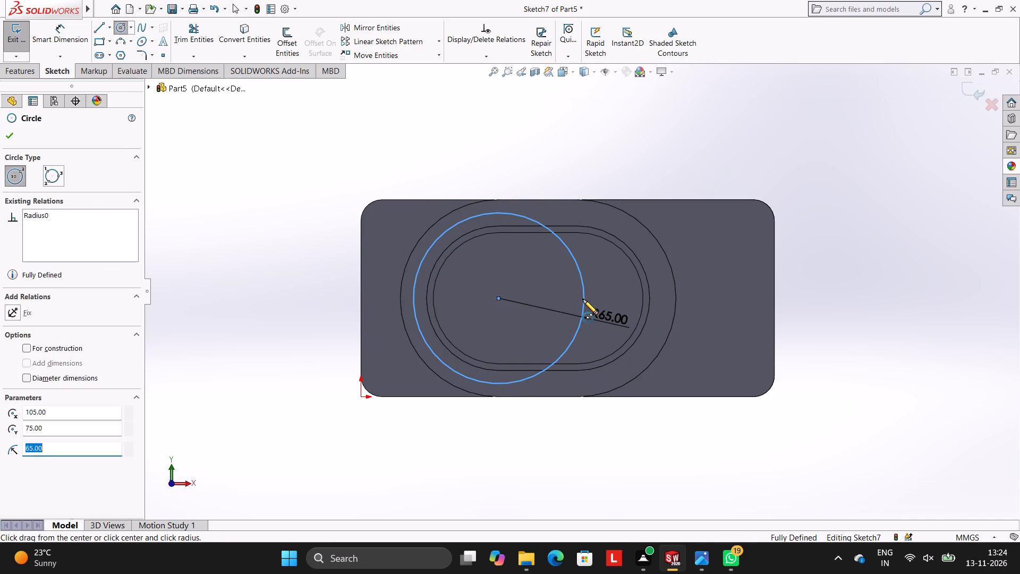
{"action": "key", "text": "Escape"}
{"action": "key", "text": "Escape"}
{"action": "key", "text": "Escape"}
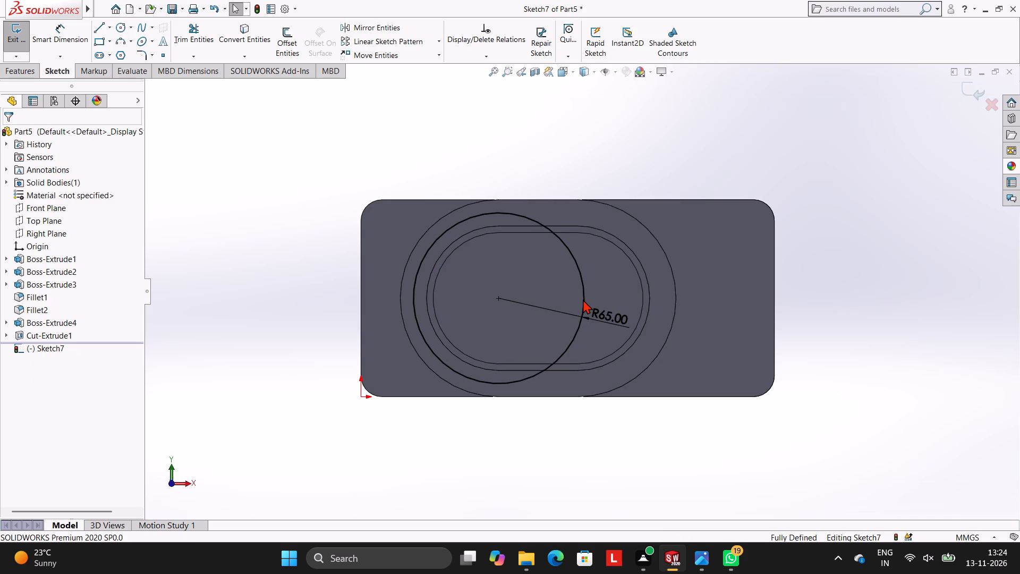
Sketch a second 65 mm radius circle centred on the boss's right arc centre.
{"action": "scroll", "coordinate": [685, 269], "scroll_direction": "down", "scroll_amount": 2}
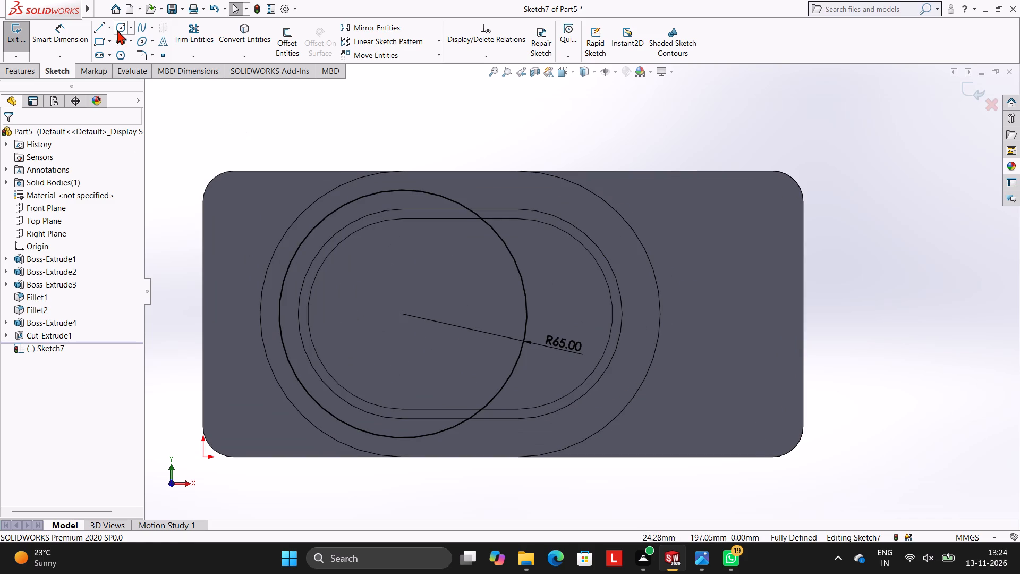
{"action": "left_click", "coordinate": [117, 30]}
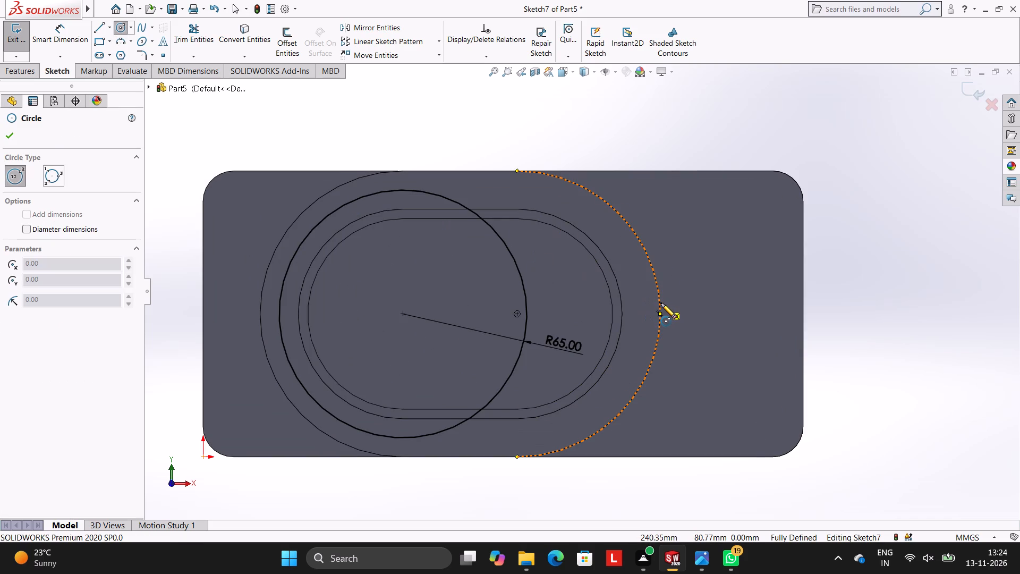
{"action": "left_click", "coordinate": [517, 314]}
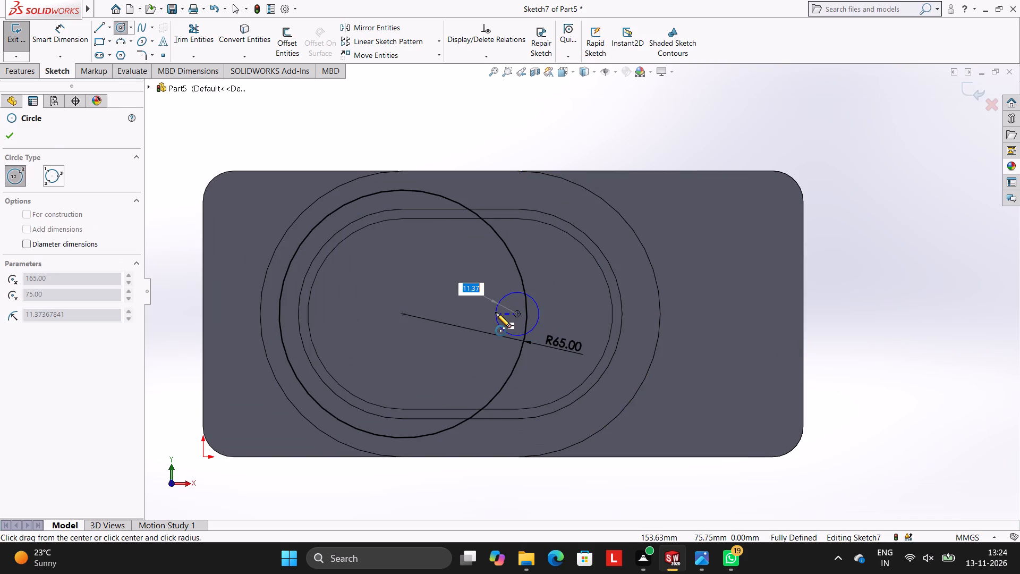
{"action": "type", "text": "65"}
{"action": "key", "text": "Return"}
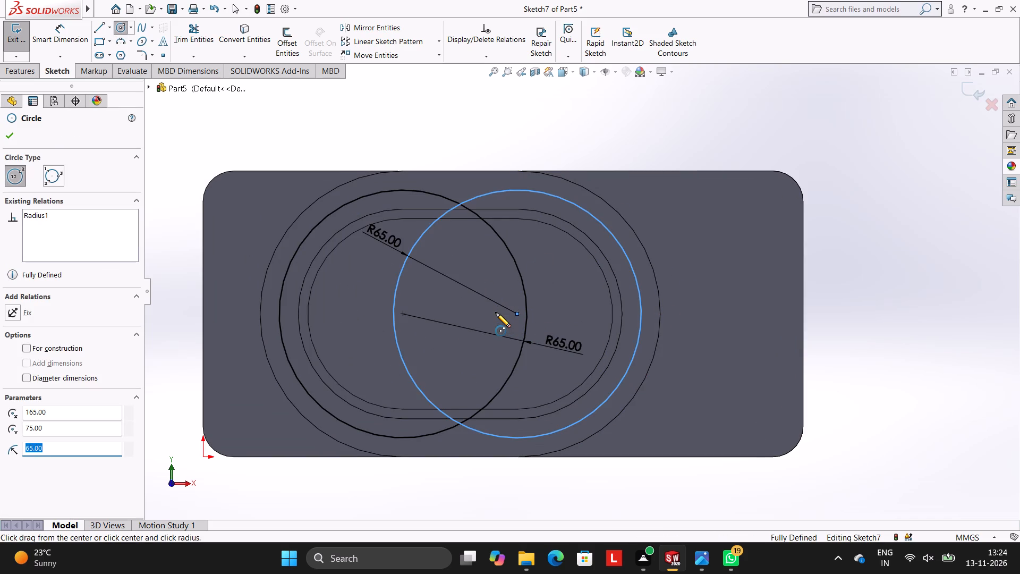
{"action": "key", "text": "Escape"}
{"action": "key", "text": "Escape"}
{"action": "key", "text": "Escape"}
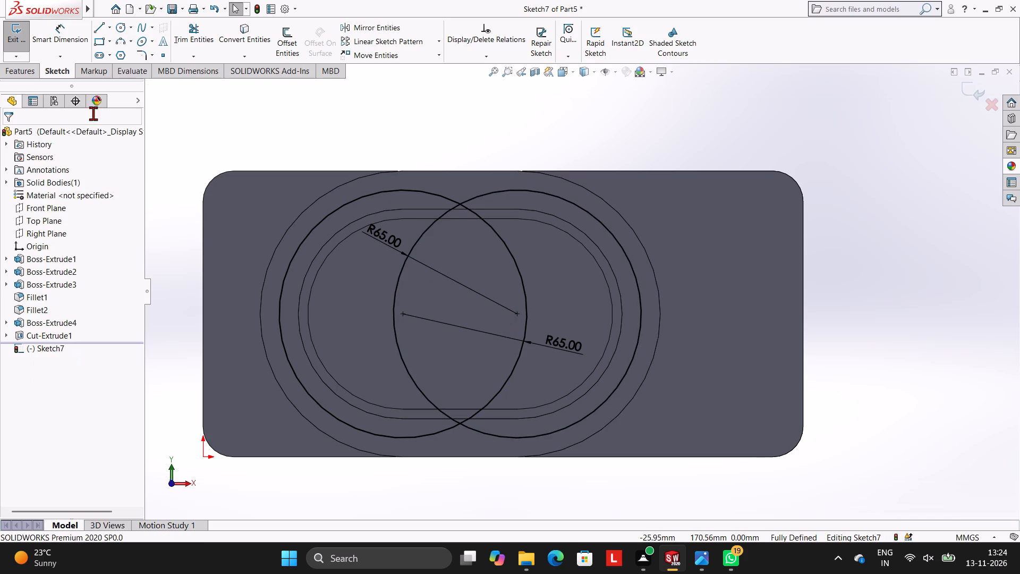
Draw a 60 mm horizontal line joining the top points of the two circles.
{"action": "left_click", "coordinate": [98, 22]}
{"action": "scroll", "coordinate": [359, 205], "scroll_direction": "down", "scroll_amount": 3}
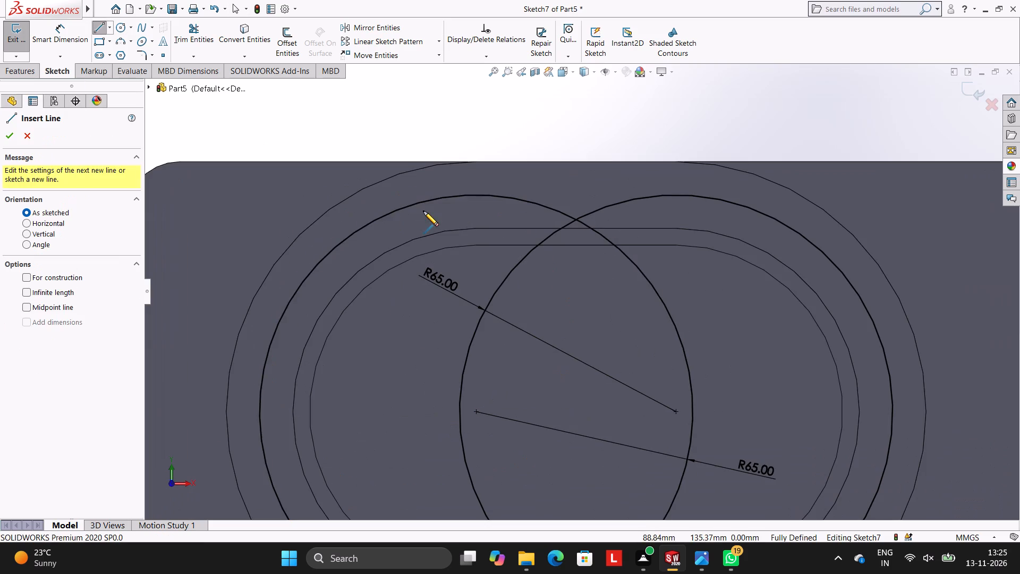
{"action": "left_click", "coordinate": [476, 193]}
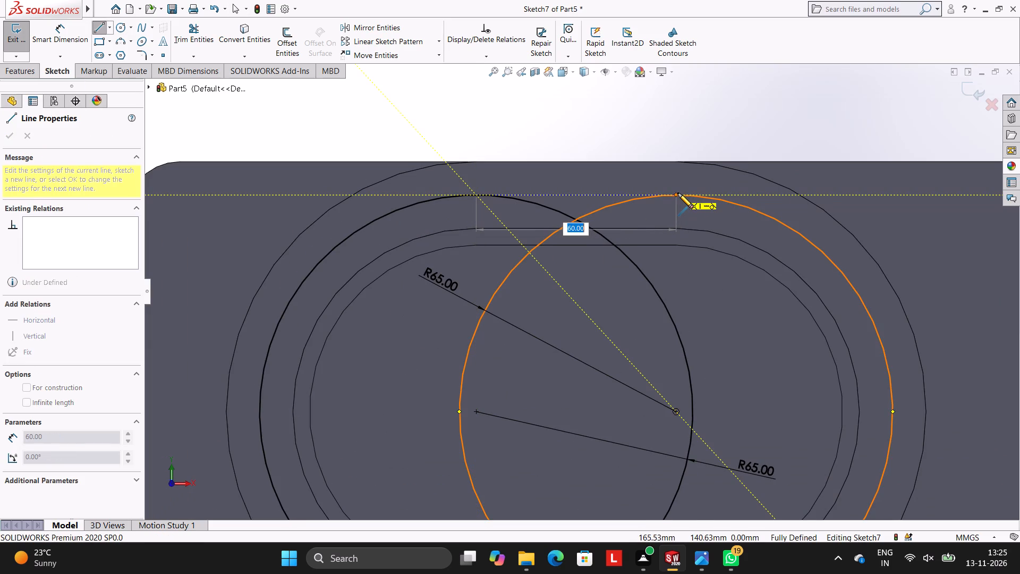
{"action": "left_click", "coordinate": [676, 193]}
{"action": "key", "text": "Escape"}
{"action": "key", "text": "Escape"}
{"action": "key", "text": "Escape"}
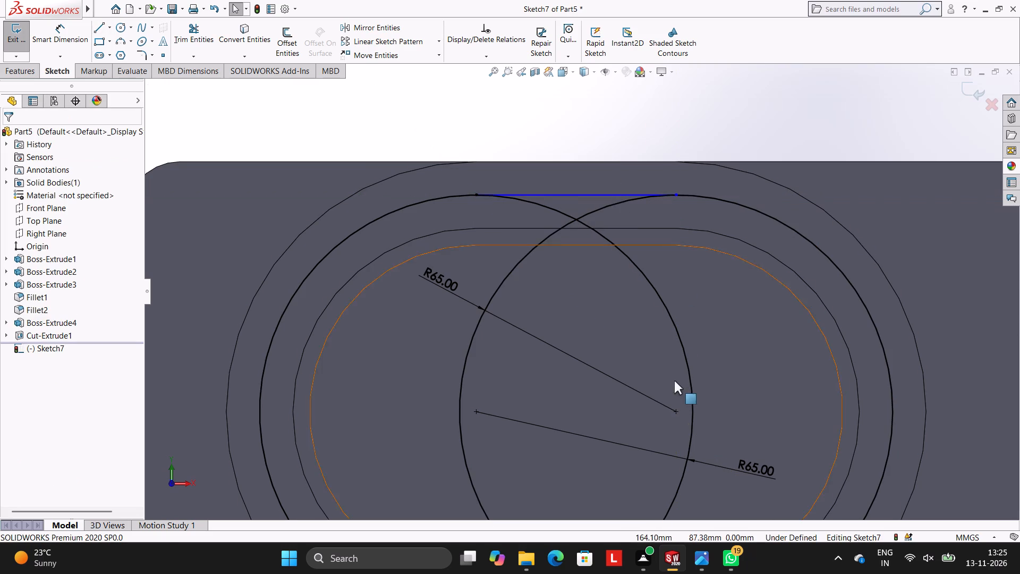
Draw a 60 mm horizontal line joining the bottom points of the two circles.
{"action": "scroll", "coordinate": [677, 385], "scroll_direction": "up", "scroll_amount": 4}
{"action": "scroll", "coordinate": [677, 385], "scroll_direction": "down", "scroll_amount": 2}
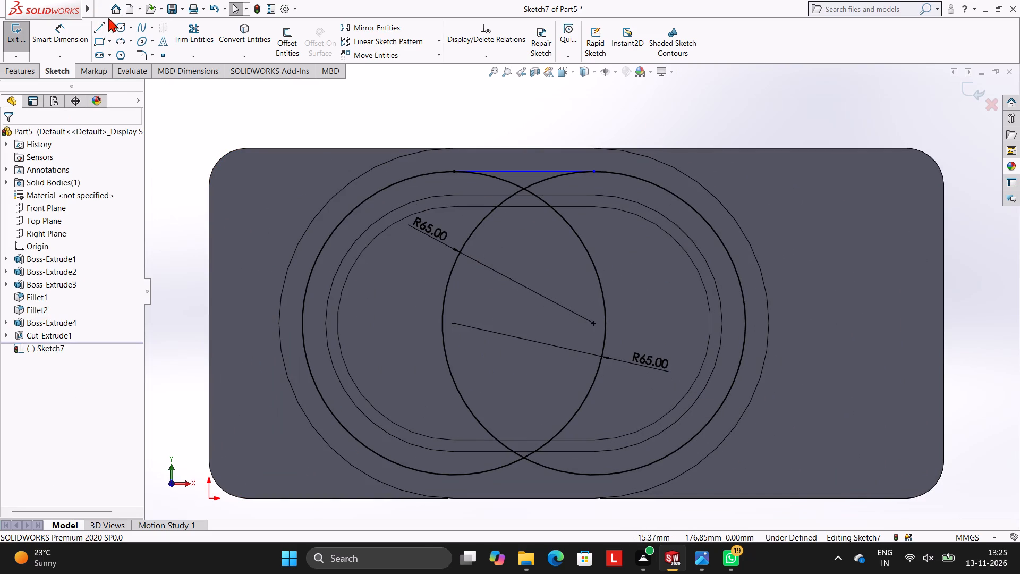
{"action": "left_click", "coordinate": [98, 24]}
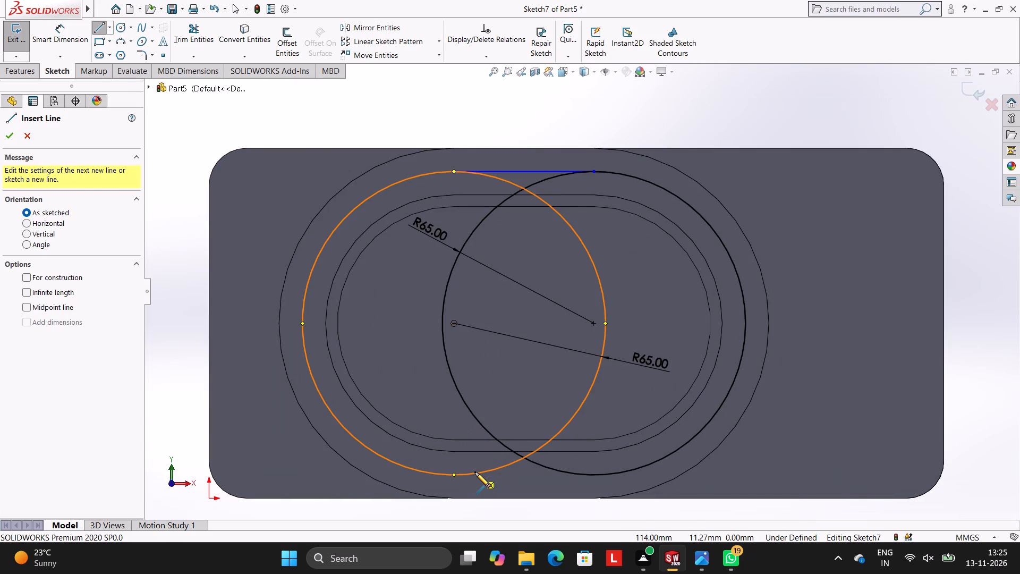
{"action": "left_click", "coordinate": [454, 475]}
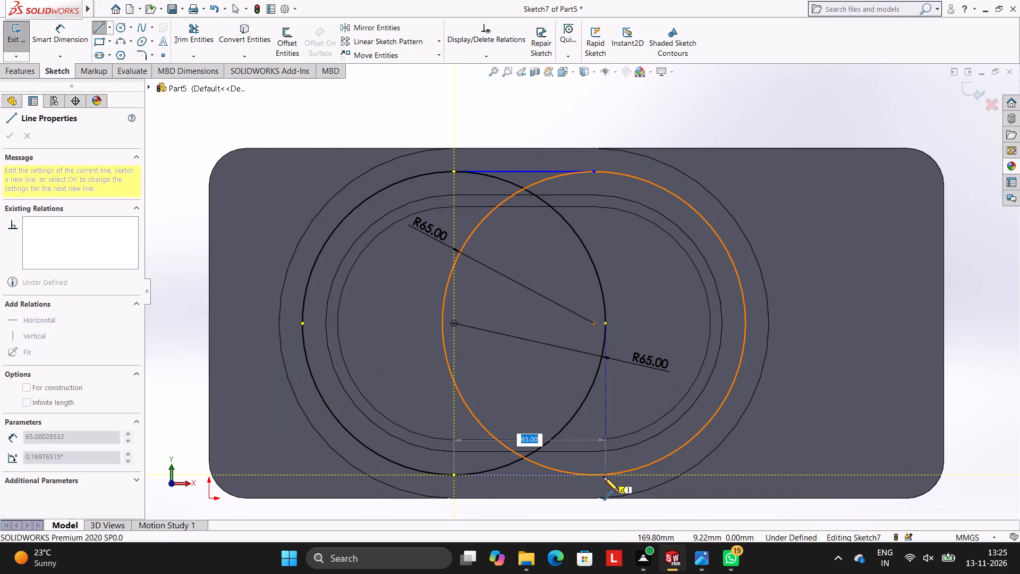
{"action": "left_click", "coordinate": [593, 475]}
{"action": "key", "text": "Escape"}
{"action": "key", "text": "Escape"}
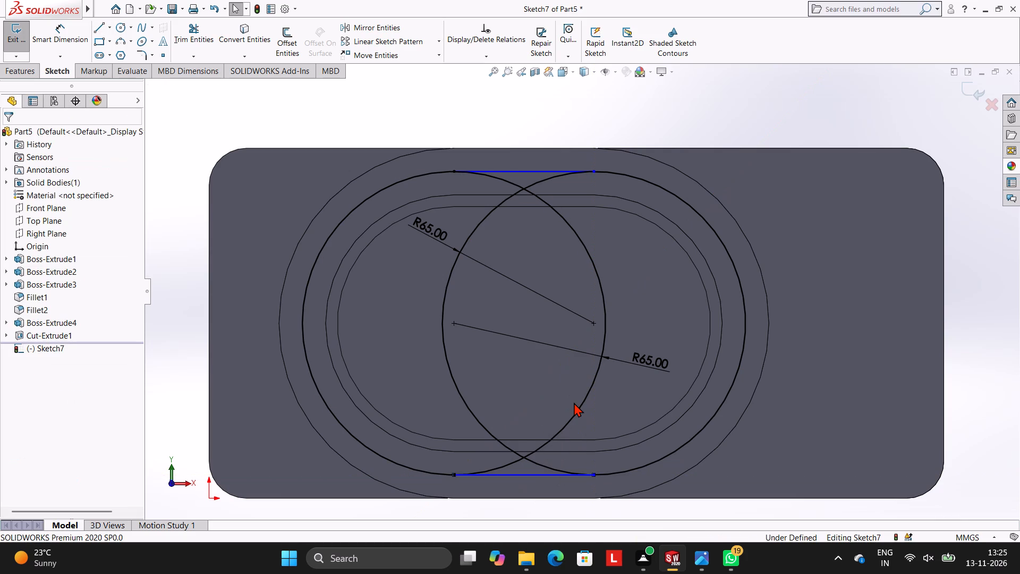
{"action": "key", "text": "Escape"}
{"action": "key", "text": "Escape"}
Trim the overlapping inner arcs of both circles to leave a closed slot outline.
{"action": "left_click", "coordinate": [193, 33]}
{"action": "left_click", "coordinate": [448, 275]}
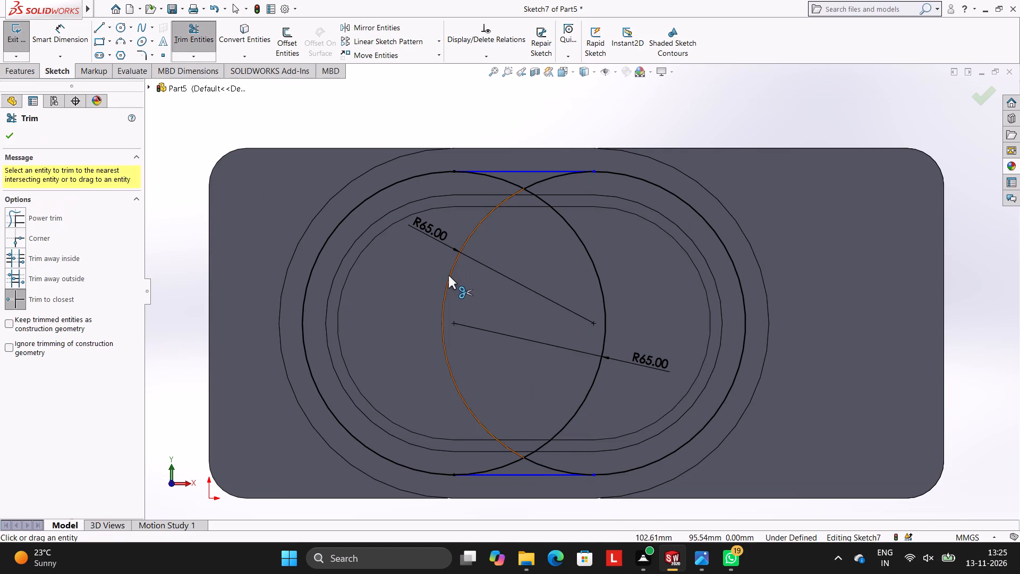
{"action": "left_click", "coordinate": [601, 282]}
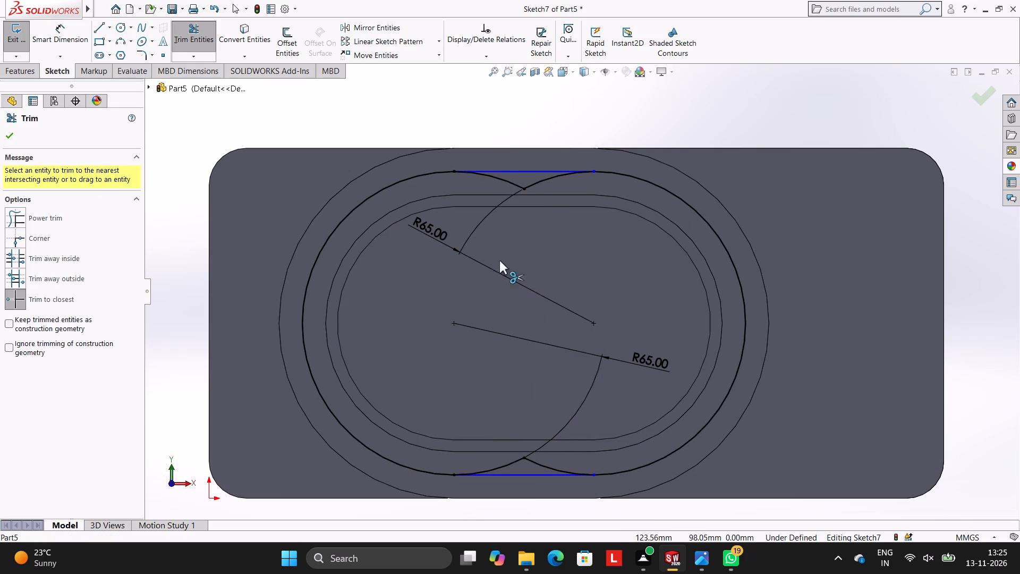
{"action": "left_click", "coordinate": [523, 191]}
{"action": "left_click", "coordinate": [531, 185]}
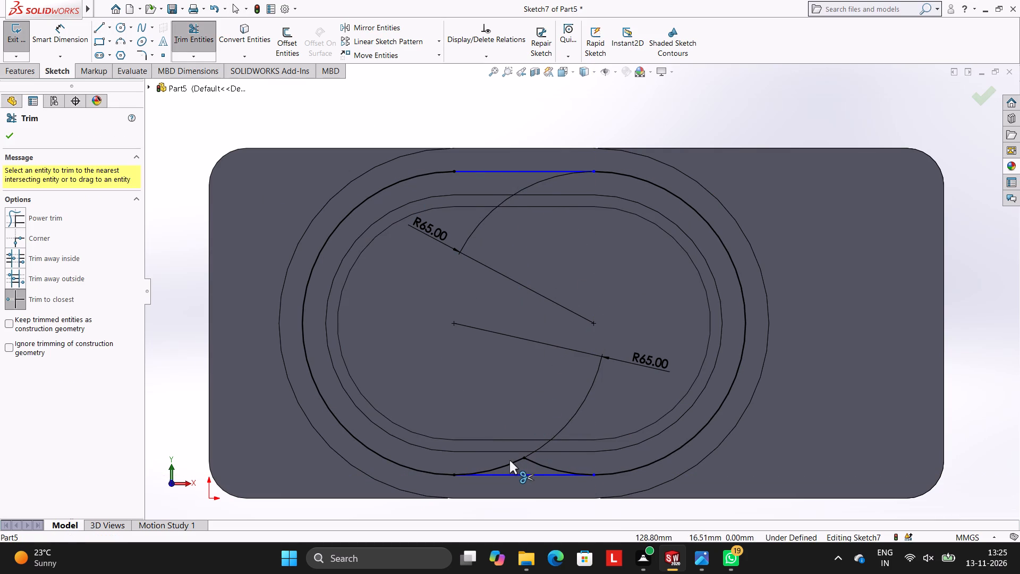
{"action": "left_click", "coordinate": [509, 460]}
{"action": "left_click", "coordinate": [509, 464]}
{"action": "left_click", "coordinate": [535, 464]}
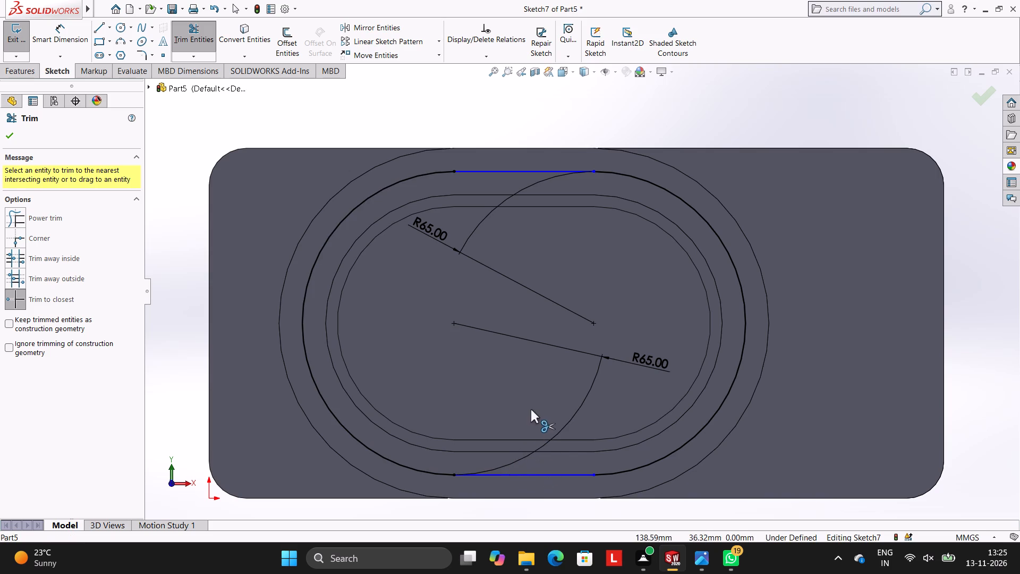
{"action": "key", "text": "Escape"}
{"action": "key", "text": "Escape"}
Dimension the lengths of the slot outline's upper and lower straight lines.
{"action": "left_click", "coordinate": [52, 40]}
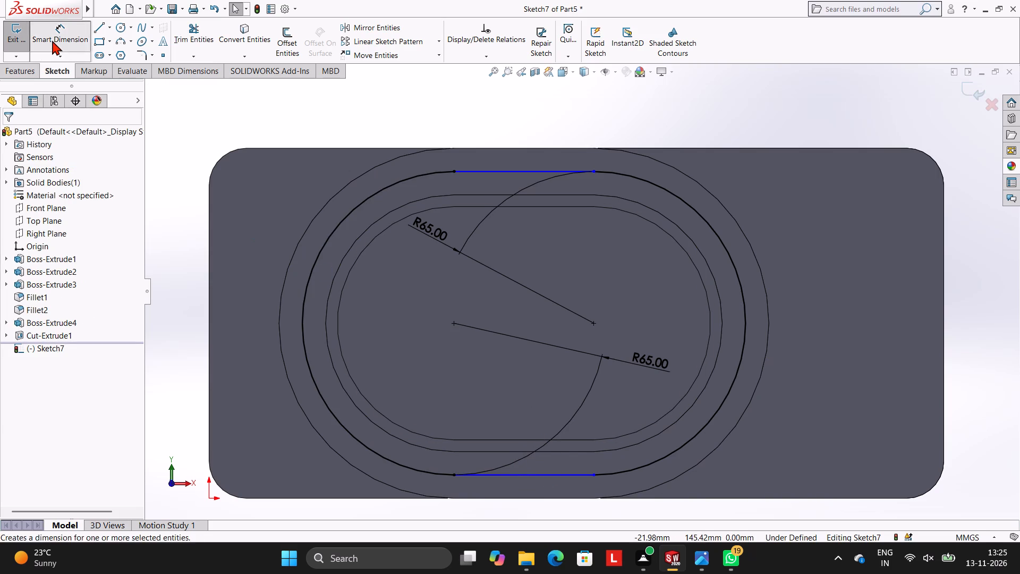
{"action": "left_click", "coordinate": [478, 173]}
{"action": "left_click", "coordinate": [493, 124]}
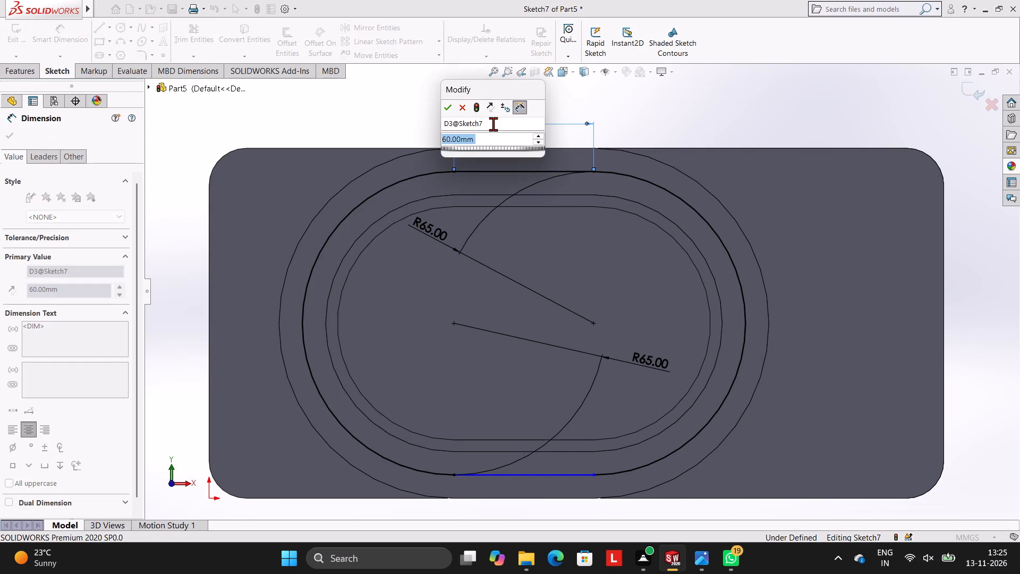
{"action": "left_click", "coordinate": [448, 112]}
{"action": "left_click", "coordinate": [426, 99]}
{"action": "left_click", "coordinate": [522, 473]}
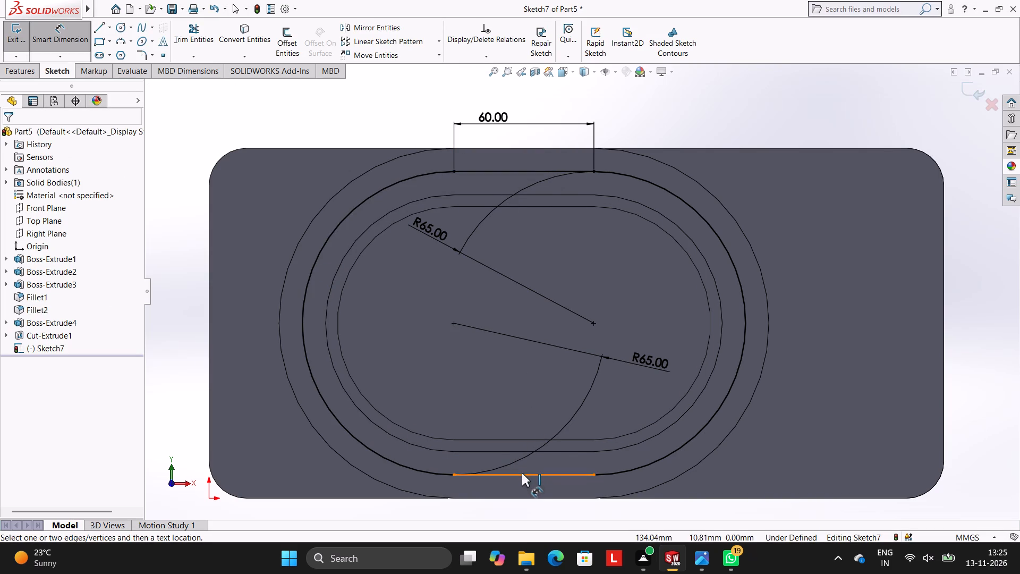
{"action": "left_click", "coordinate": [520, 412]}
{"action": "left_click", "coordinate": [471, 399]}
{"action": "left_click", "coordinate": [439, 356]}
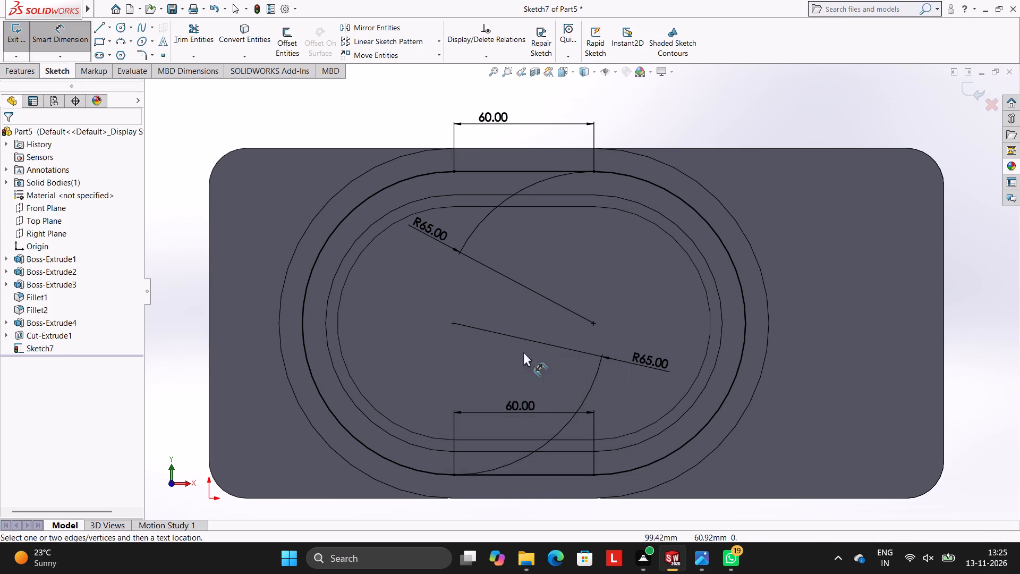
{"action": "key", "text": "Escape"}
{"action": "key", "text": "Escape"}
Draw a horizontal line across the slot outline, from the left arc's midpoint to the right arc's midpoint.
{"action": "scroll", "coordinate": [645, 331], "scroll_direction": "up", "scroll_amount": 1}
{"action": "scroll", "coordinate": [645, 331], "scroll_direction": "down", "scroll_amount": 1}
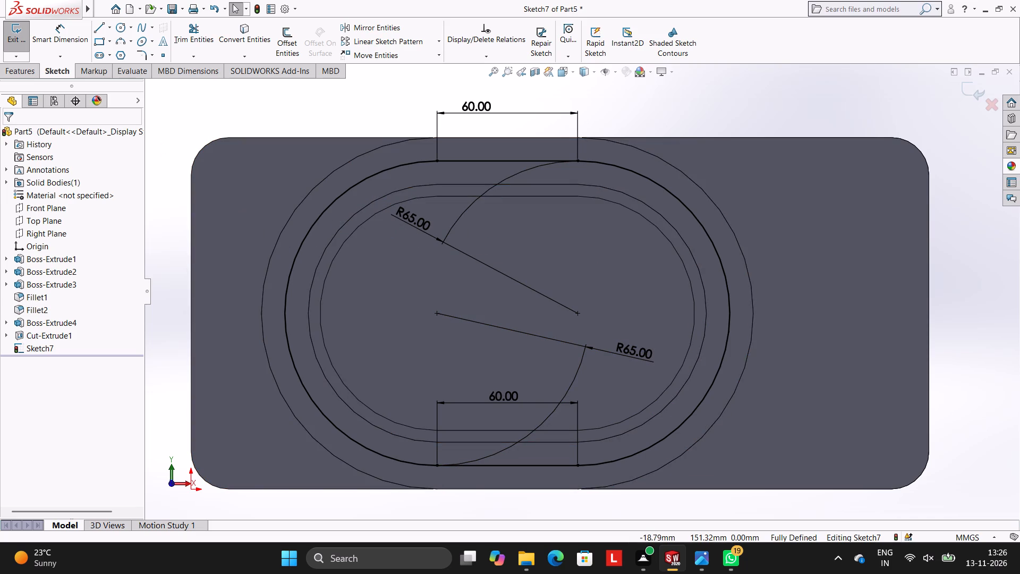
{"action": "left_click", "coordinate": [104, 26]}
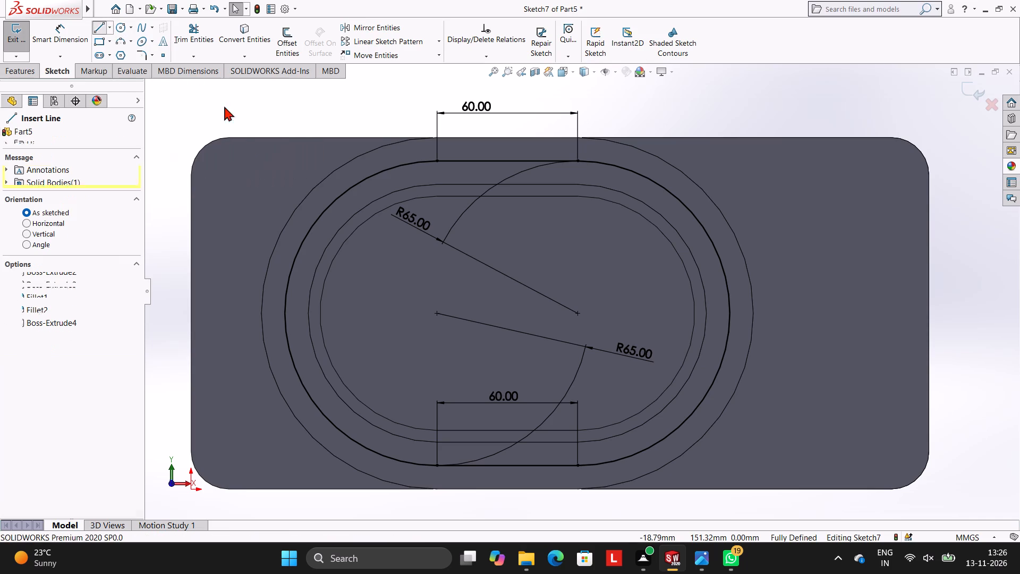
{"action": "left_click", "coordinate": [285, 313]}
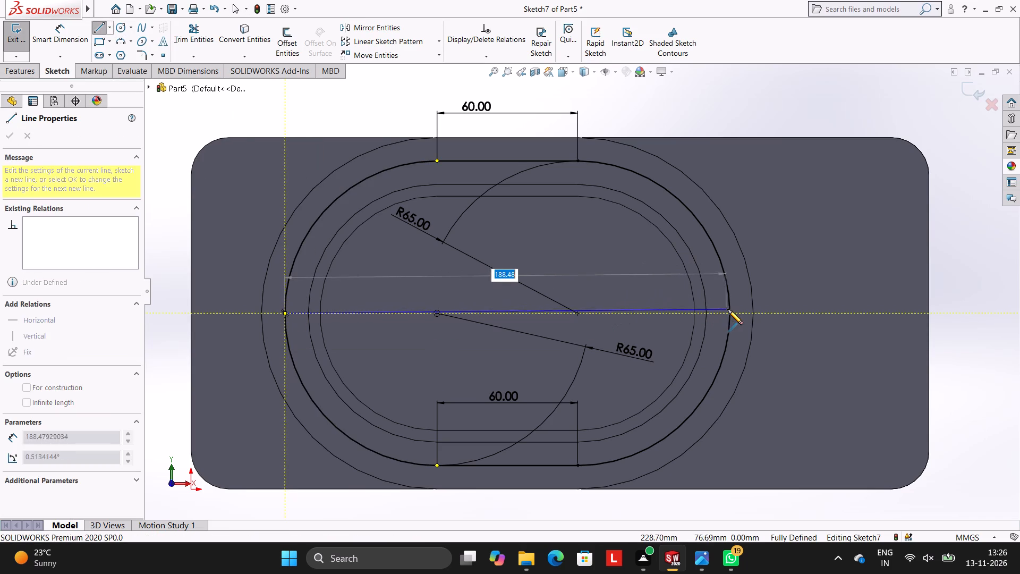
{"action": "left_click", "coordinate": [729, 313]}
{"action": "key", "text": "Escape"}
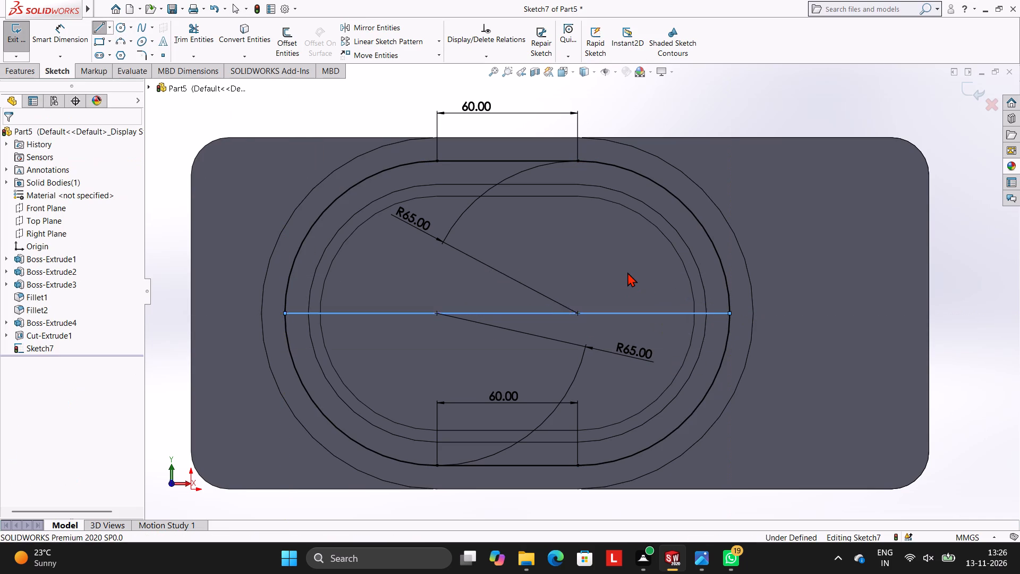
Draw a vertical line joining the midpoints of the slot outline's upper and lower straight lines.
{"action": "key", "text": "Escape"}
{"action": "key", "text": "Escape"}
{"action": "key", "text": "Escape"}
{"action": "left_click", "coordinate": [94, 26]}
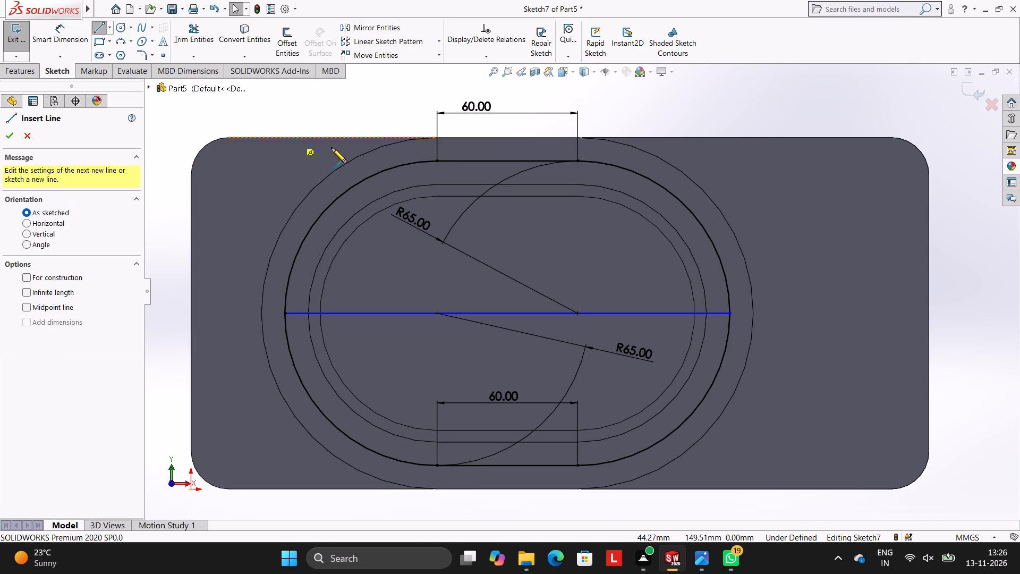
{"action": "left_click", "coordinate": [507, 160]}
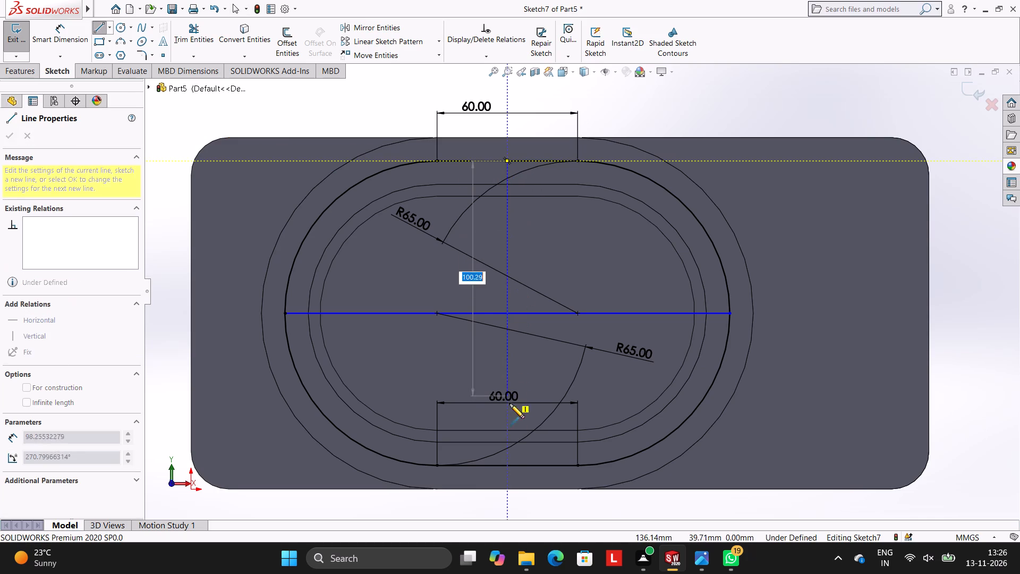
{"action": "left_click", "coordinate": [508, 467]}
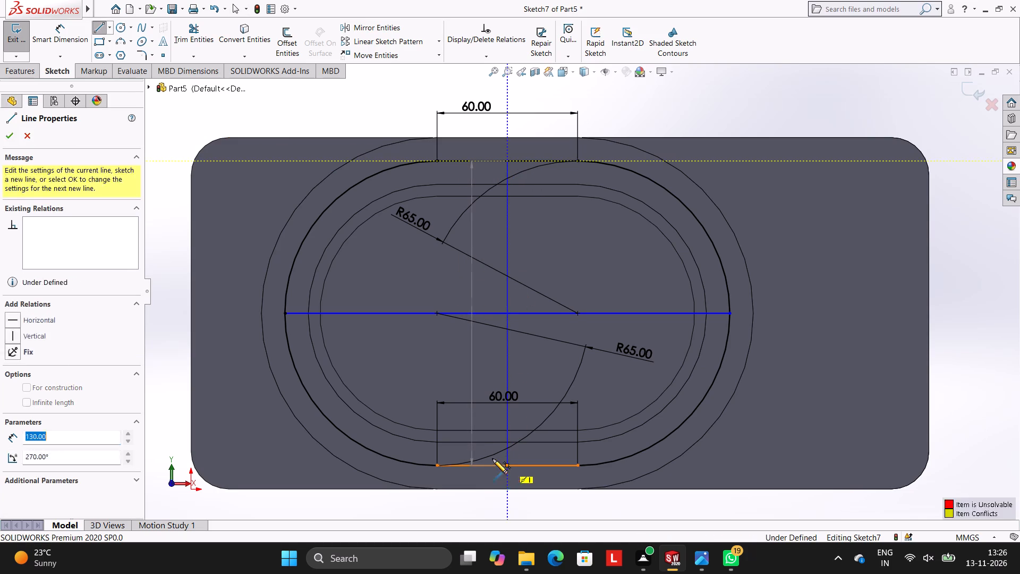
{"action": "key", "text": "Escape"}
{"action": "key", "text": "Escape"}
{"action": "key", "text": "Escape"}
{"action": "key", "text": "Escape"}
{"action": "key", "text": "Escape"}
{"action": "key", "text": "Escape"}
{"action": "key", "text": "Escape"}
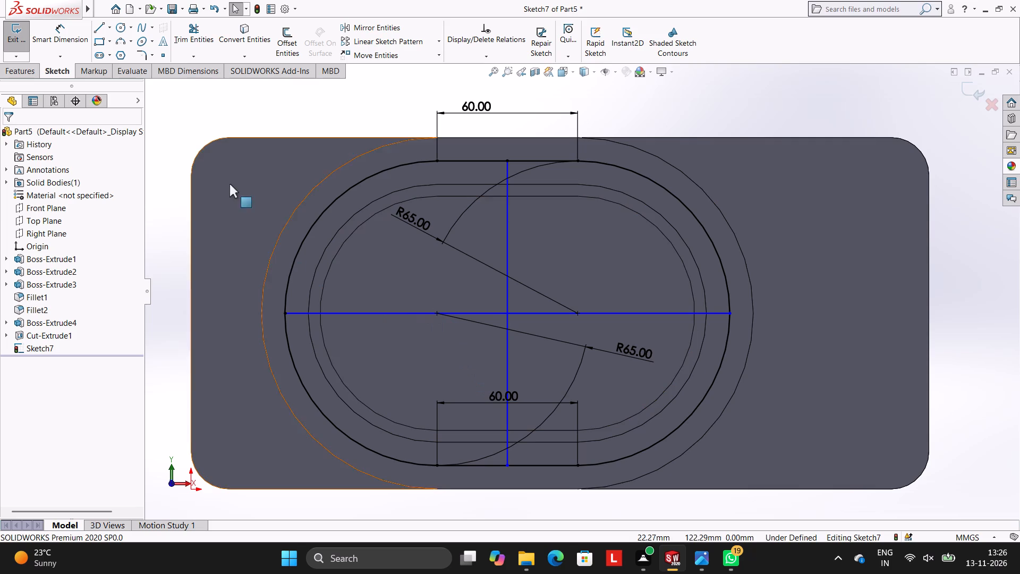
Draw an 8 mm diameter circle centred on the left arc's midpoint, with diameter dimensions enabled.
{"action": "left_click", "coordinate": [118, 28]}
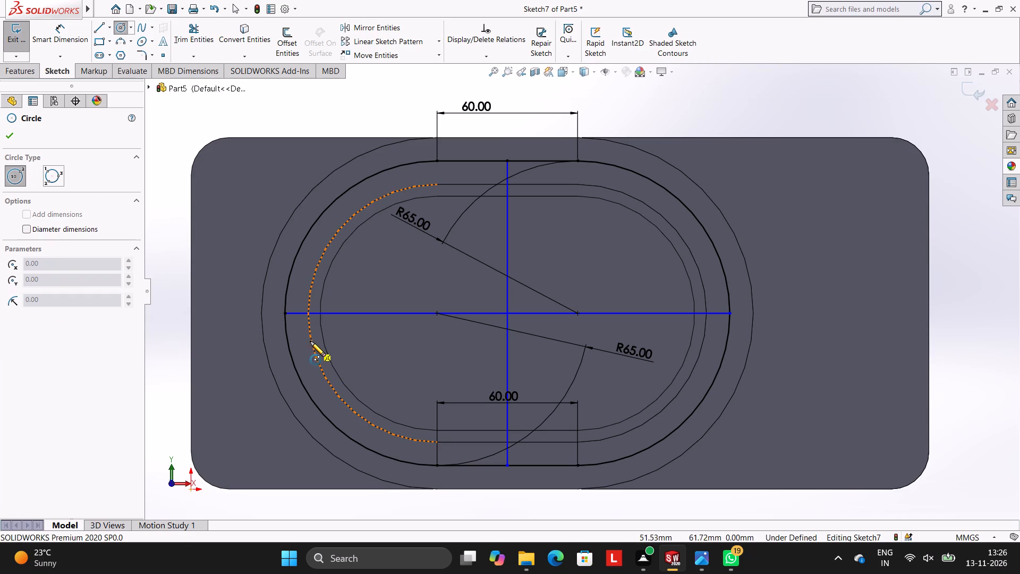
{"action": "left_click", "coordinate": [45, 226]}
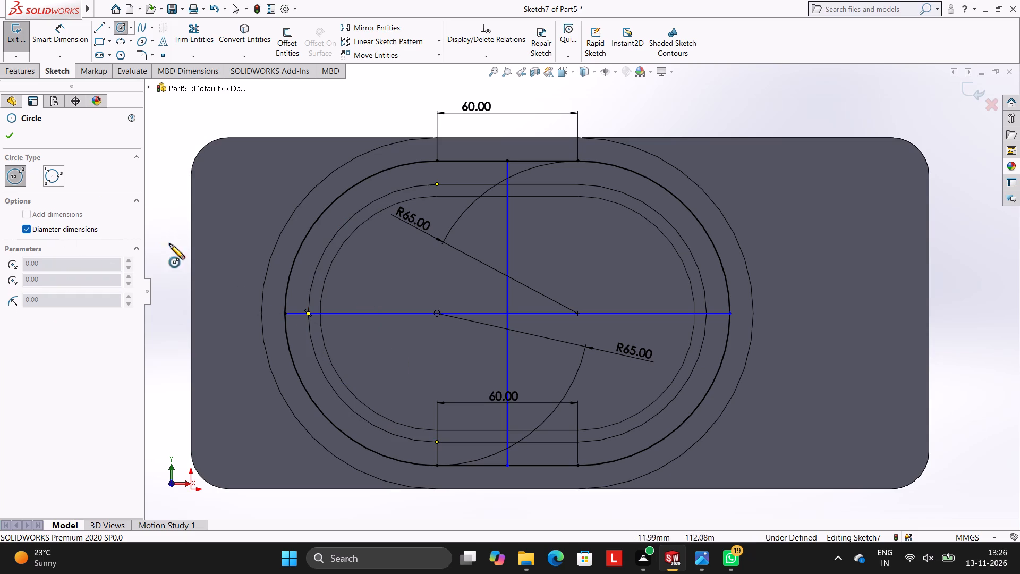
{"action": "scroll", "coordinate": [331, 327], "scroll_direction": "down", "scroll_amount": 2}
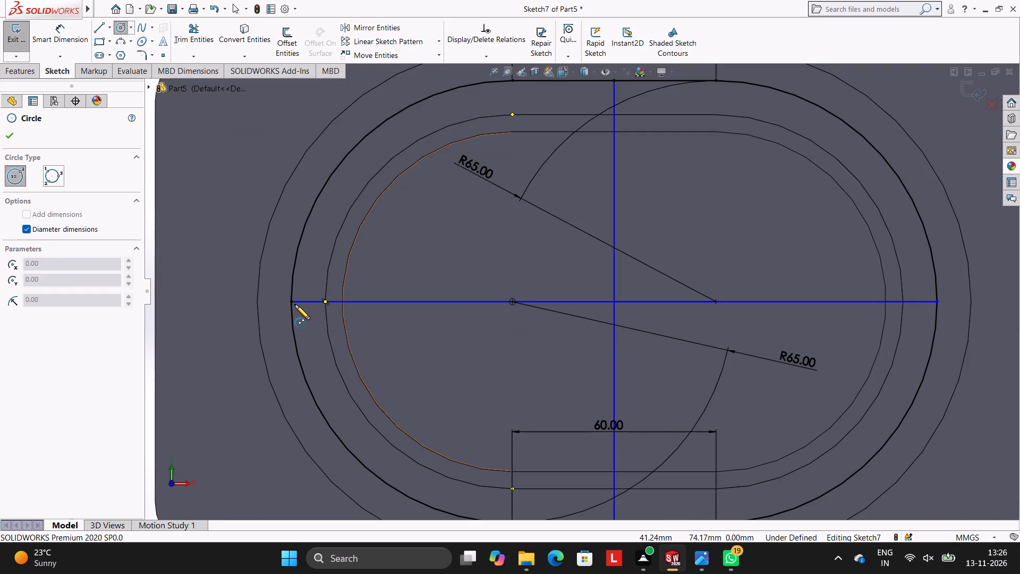
{"action": "left_click", "coordinate": [292, 302]}
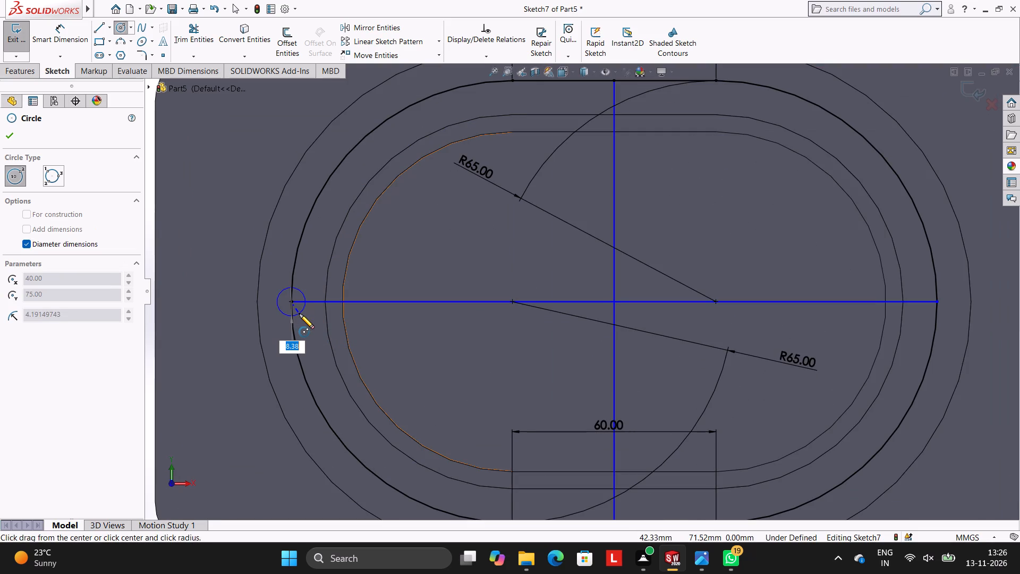
{"action": "key", "text": "8"}
{"action": "key", "text": "Return"}
{"action": "key", "text": "Escape"}
{"action": "key", "text": "Escape"}
{"action": "key", "text": "Escape"}
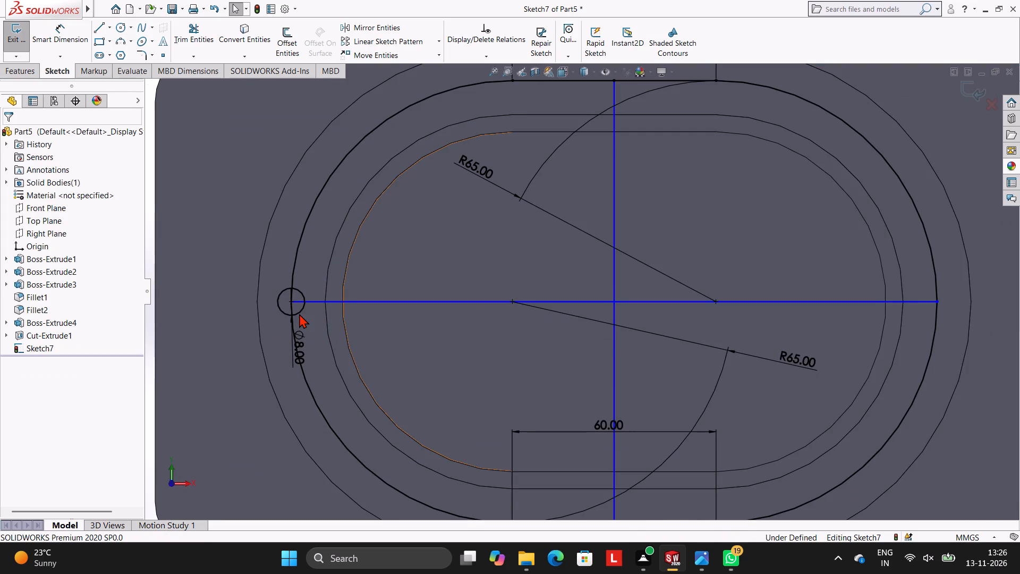
{"action": "key", "text": "Escape"}
{"action": "key", "text": "Escape"}
Draw an 8 mm diameter circle centred on the right arc's midpoint, at the horizontal line's end.
{"action": "scroll", "coordinate": [690, 318], "scroll_direction": "up", "scroll_amount": 2}
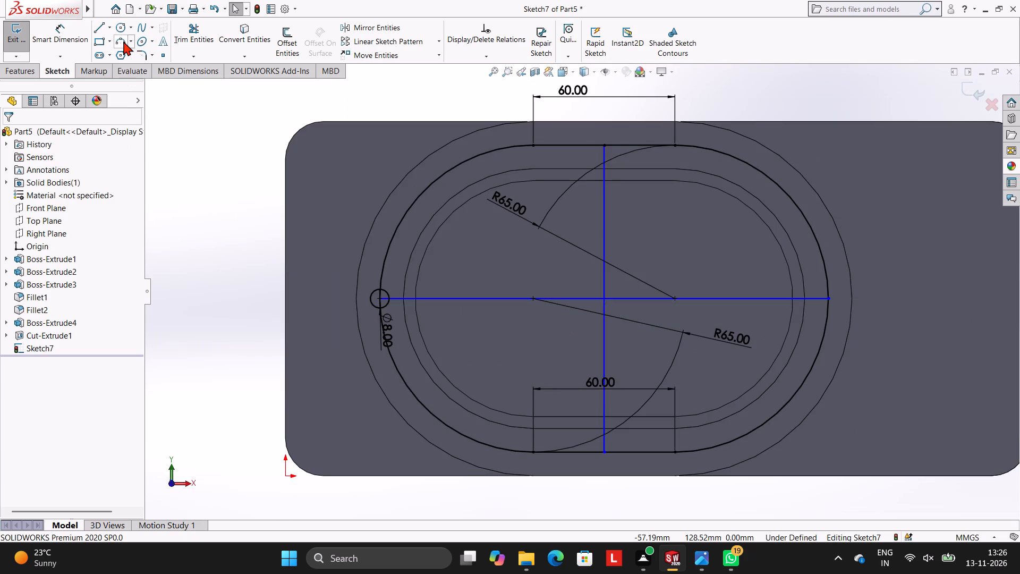
{"action": "left_click", "coordinate": [120, 27]}
{"action": "scroll", "coordinate": [562, 348], "scroll_direction": "down", "scroll_amount": 2}
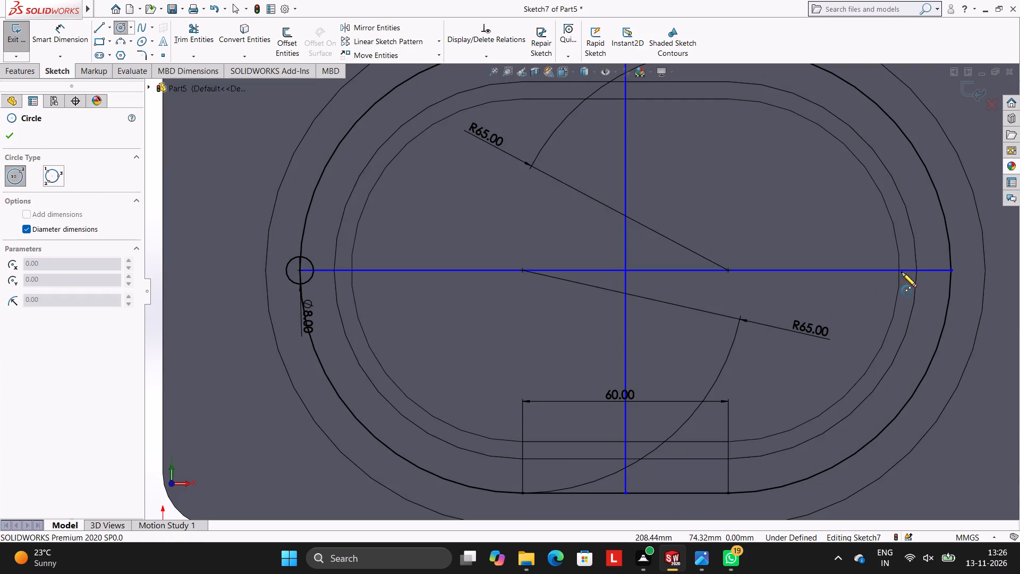
{"action": "left_click", "coordinate": [952, 270]}
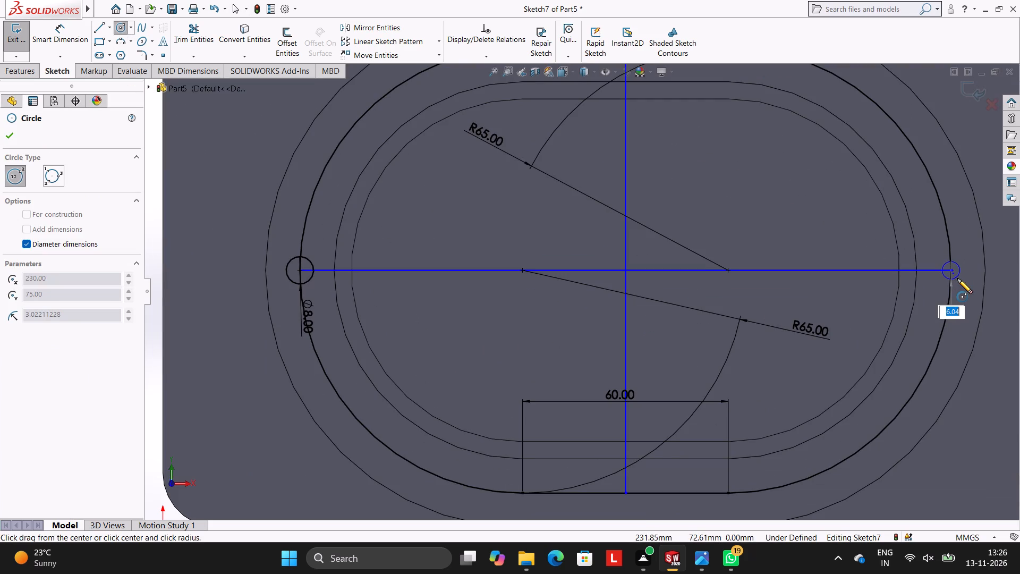
{"action": "key", "text": "8"}
{"action": "key", "text": "Return"}
{"action": "key", "text": "Escape"}
{"action": "key", "text": "Escape"}
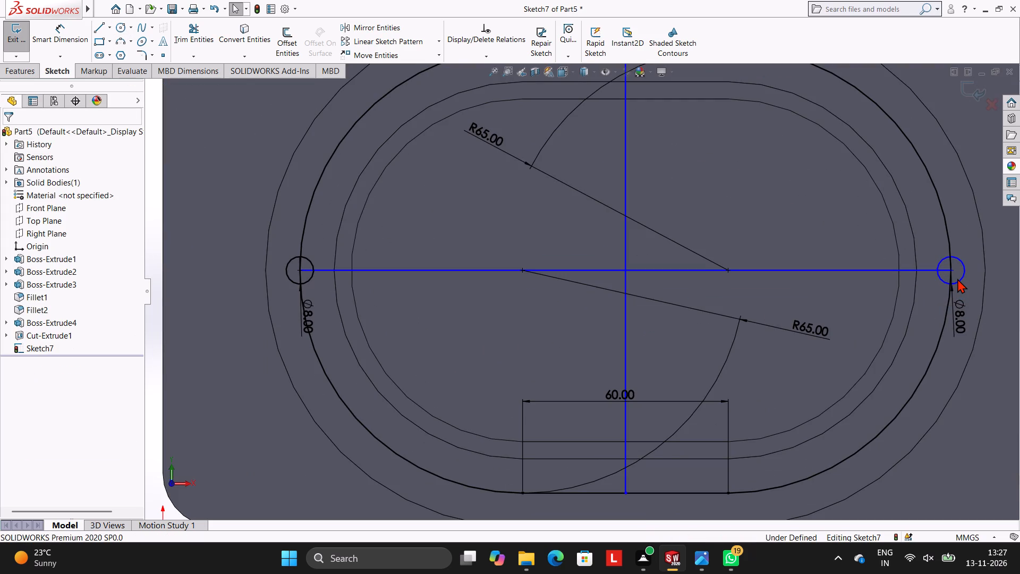
{"action": "key", "text": "Escape"}
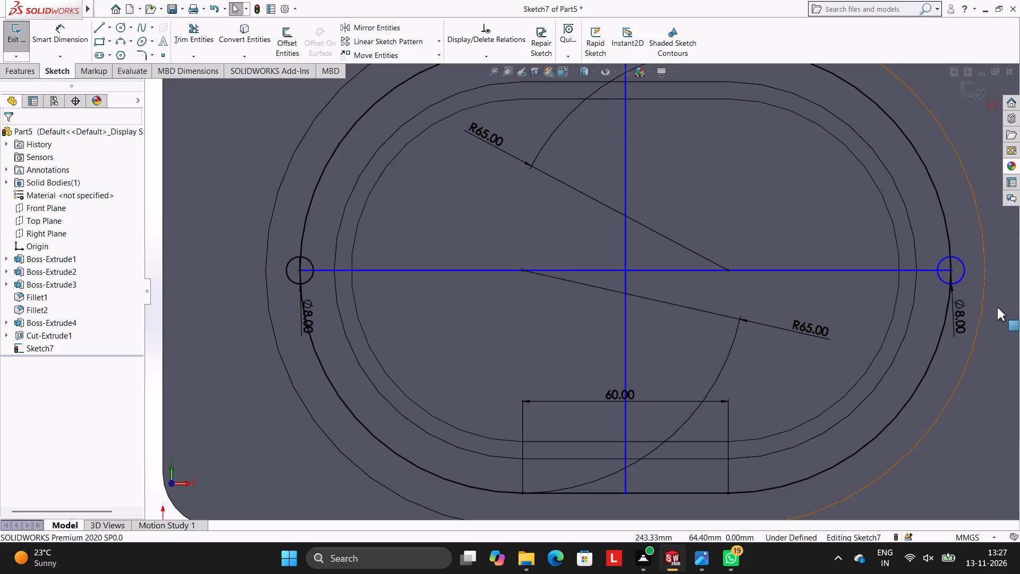
Draw an 8 mm diameter circle centred on the left endpoint of the slot outline's upper straight line.
{"action": "scroll", "coordinate": [702, 239], "scroll_direction": "up", "scroll_amount": 2}
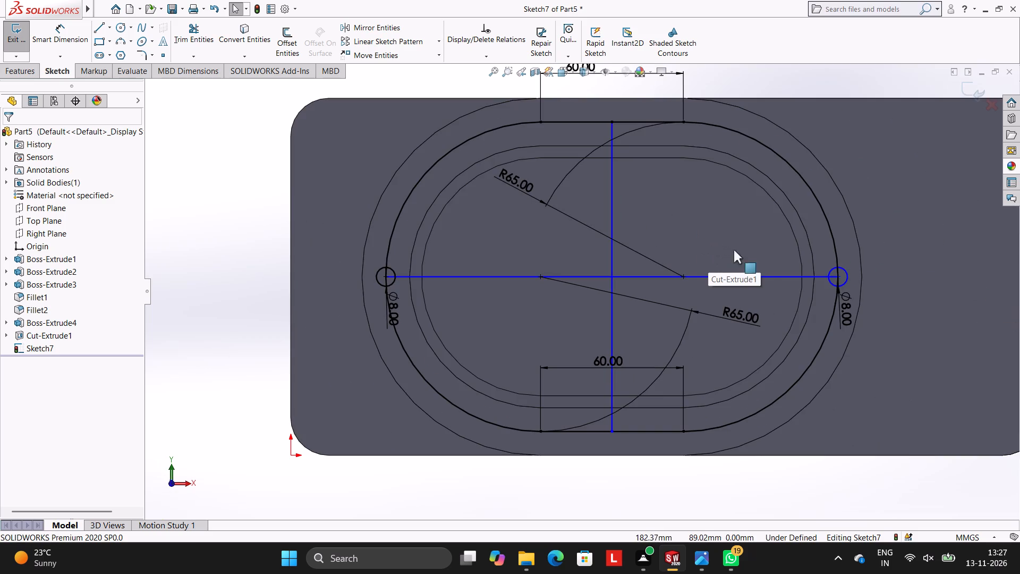
{"action": "scroll", "coordinate": [753, 250], "scroll_direction": "down", "scroll_amount": 3}
{"action": "scroll", "coordinate": [718, 243], "scroll_direction": "up", "scroll_amount": 3}
{"action": "scroll", "coordinate": [666, 202], "scroll_direction": "down", "scroll_amount": 1}
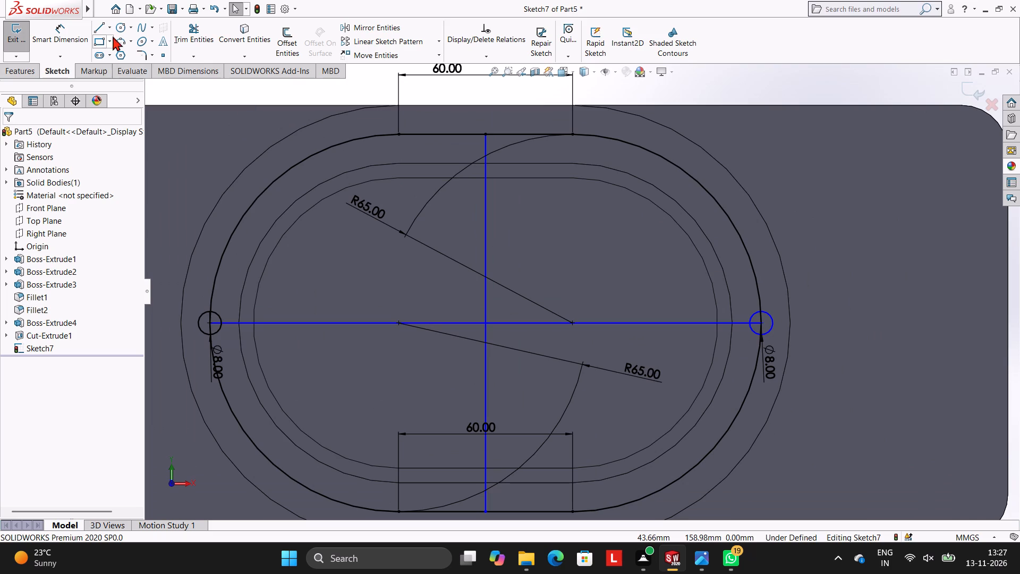
{"action": "left_click", "coordinate": [119, 28]}
{"action": "scroll", "coordinate": [380, 260], "scroll_direction": "up", "scroll_amount": 2}
{"action": "scroll", "coordinate": [382, 255], "scroll_direction": "down", "scroll_amount": 3}
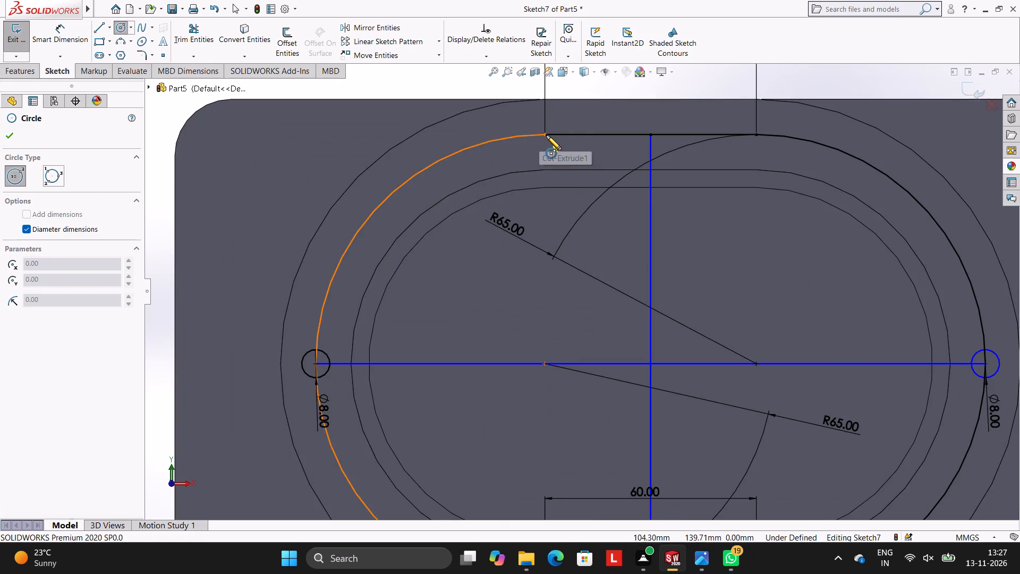
{"action": "left_click", "coordinate": [544, 135]}
{"action": "key", "text": "8"}
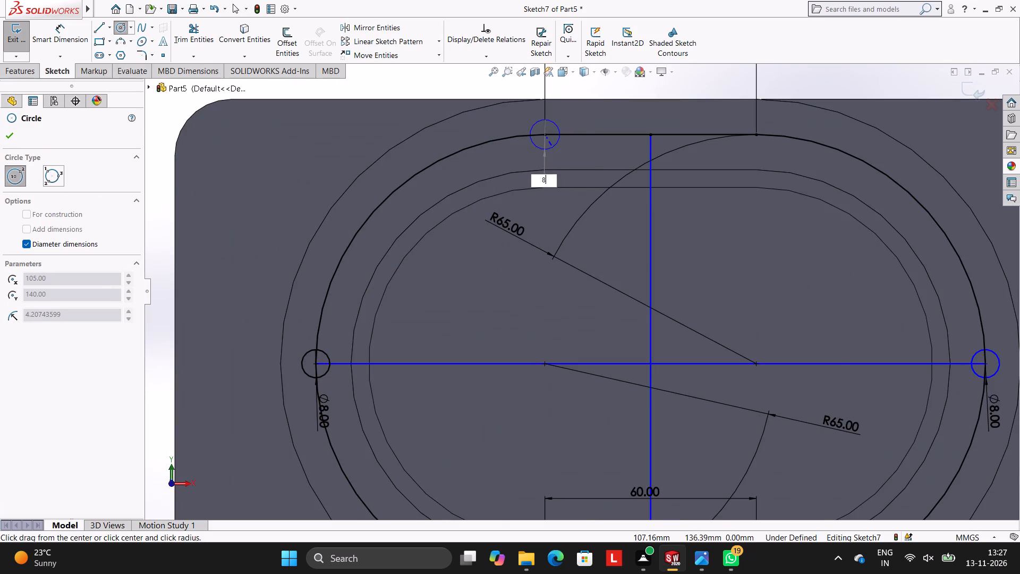
{"action": "key", "text": "Return"}
{"action": "key", "text": "Escape"}
{"action": "key", "text": "Escape"}
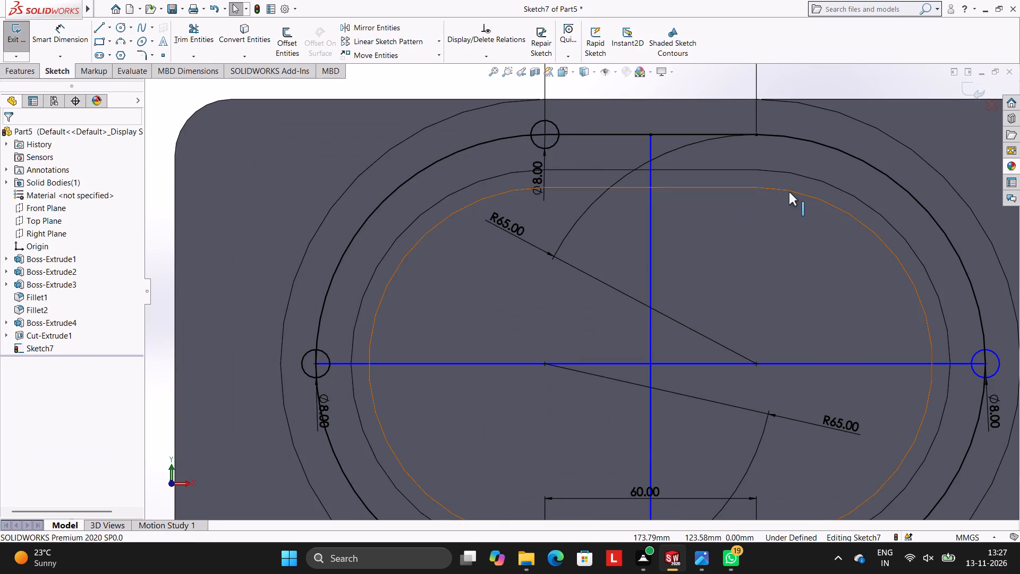
Draw an 8 mm diameter circle centred on the right endpoint of the slot outline's upper straight line.
{"action": "scroll", "coordinate": [789, 192], "scroll_direction": "up", "scroll_amount": 3}
{"action": "scroll", "coordinate": [789, 192], "scroll_direction": "down", "scroll_amount": 2}
{"action": "left_click", "coordinate": [122, 30]}
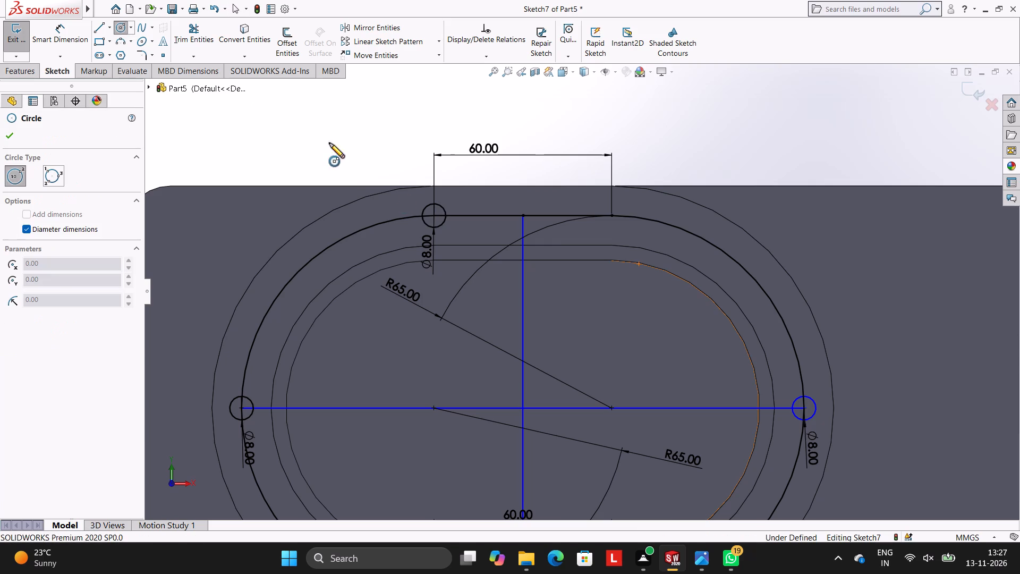
{"action": "left_click", "coordinate": [613, 217]}
{"action": "key", "text": "8"}
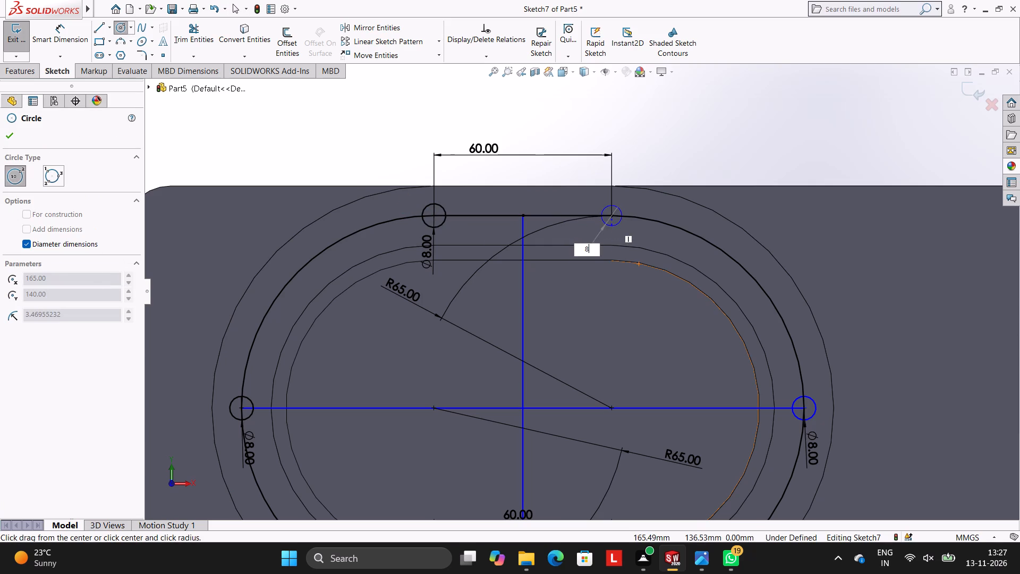
{"action": "key", "text": "Return"}
{"action": "key", "text": "Escape"}
{"action": "key", "text": "Escape"}
{"action": "key", "text": "Escape"}
Draw an 8 mm diameter circle centred on the left endpoint of the slot outline's lower straight line.
{"action": "scroll", "coordinate": [600, 368], "scroll_direction": "up", "scroll_amount": 2}
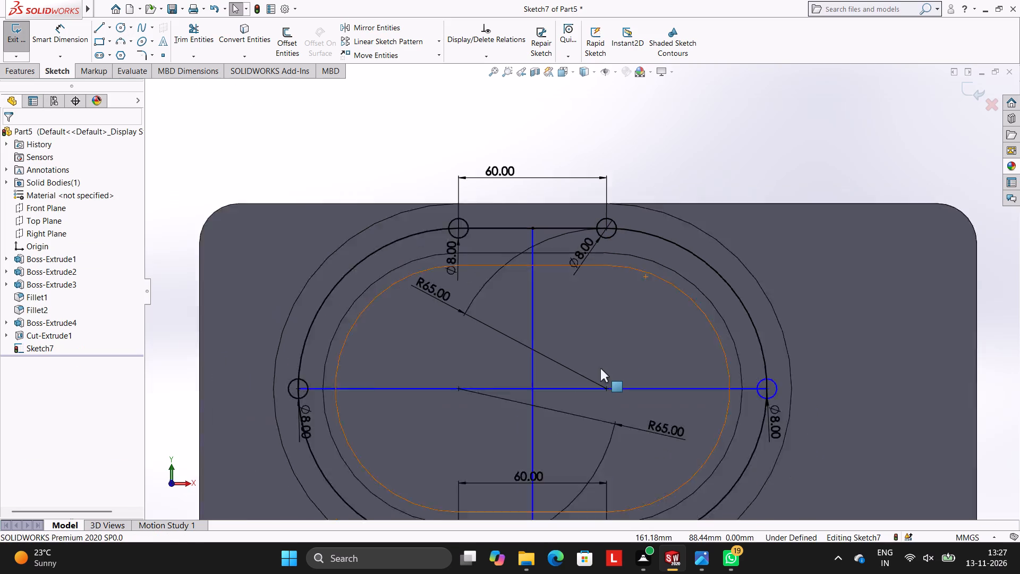
{"action": "scroll", "coordinate": [600, 368], "scroll_direction": "up", "scroll_amount": 2}
{"action": "scroll", "coordinate": [600, 368], "scroll_direction": "down", "scroll_amount": 2}
{"action": "scroll", "coordinate": [603, 404], "scroll_direction": "up", "scroll_amount": 3}
{"action": "scroll", "coordinate": [603, 404], "scroll_direction": "down", "scroll_amount": 3}
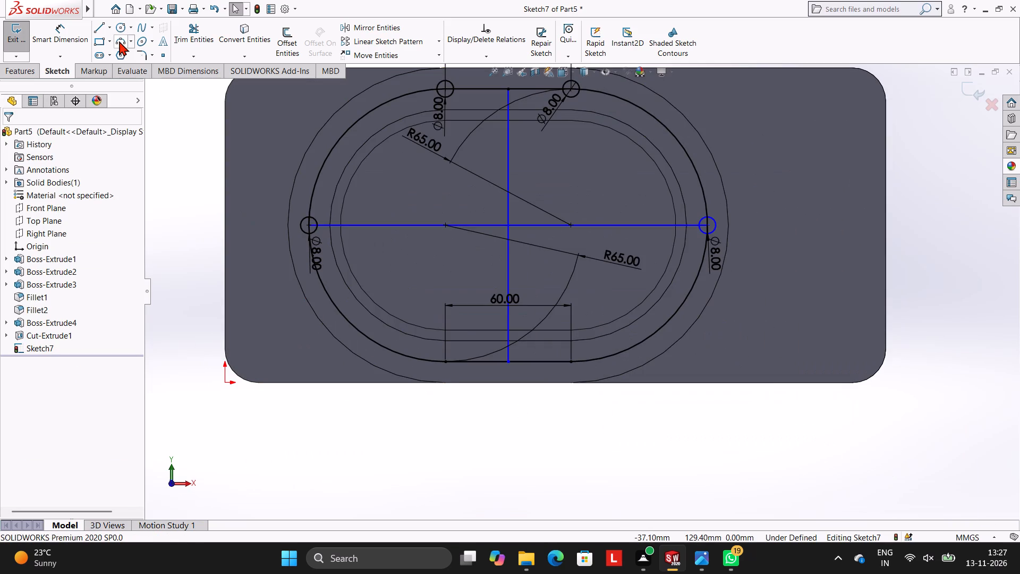
{"action": "left_click", "coordinate": [122, 30]}
{"action": "scroll", "coordinate": [471, 386], "scroll_direction": "down", "scroll_amount": 2}
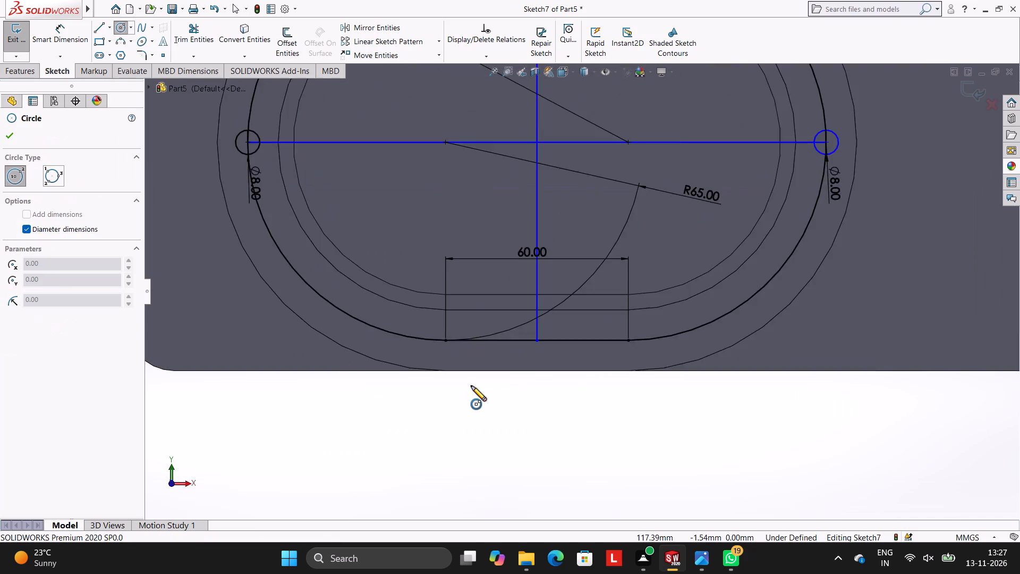
{"action": "scroll", "coordinate": [471, 386], "scroll_direction": "down", "scroll_amount": 2}
{"action": "left_click", "coordinate": [445, 311]}
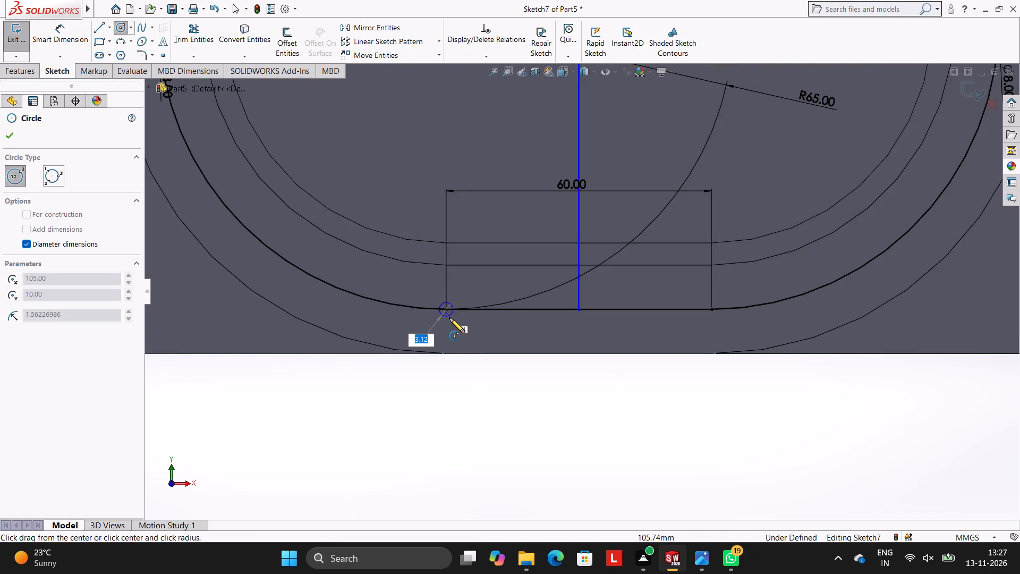
{"action": "key", "text": "8"}
{"action": "key", "text": "Return"}
{"action": "key", "text": "Escape"}
{"action": "key", "text": "Escape"}
{"action": "key", "text": "Escape"}
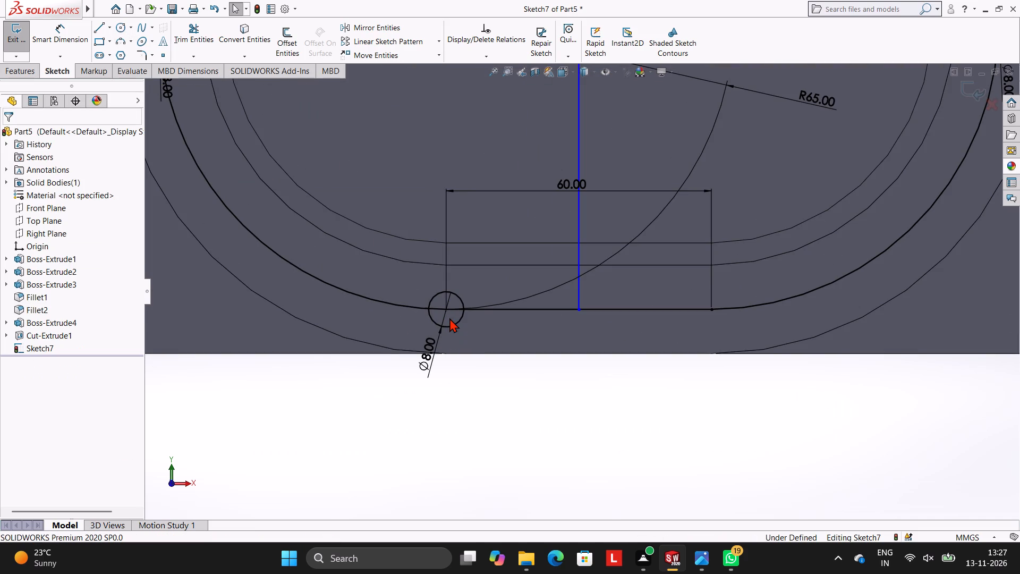
Draw an 8 mm diameter circle centred on the right endpoint of the slot outline's lower straight line.
{"action": "left_click", "coordinate": [122, 28]}
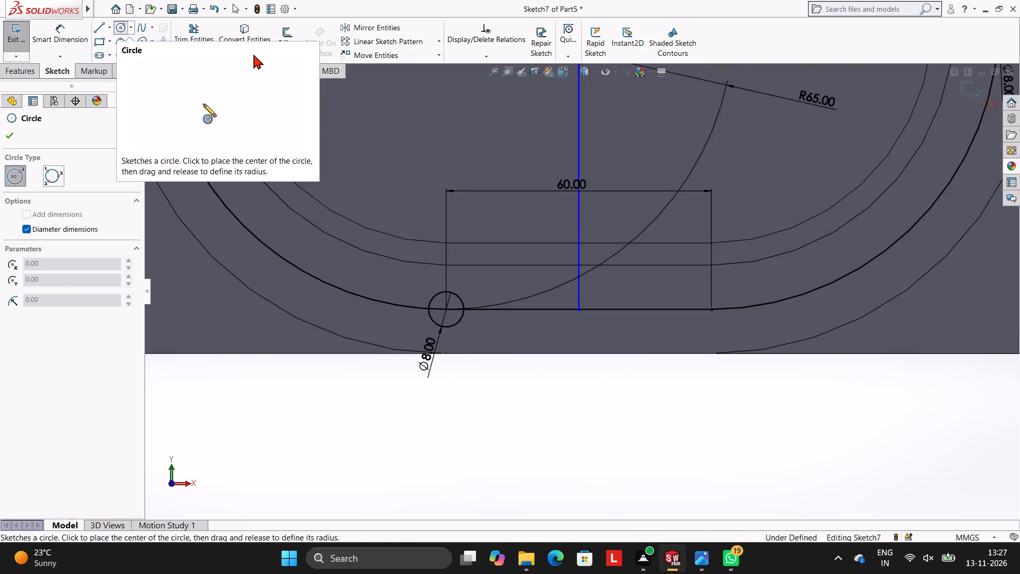
{"action": "left_click", "coordinate": [713, 312]}
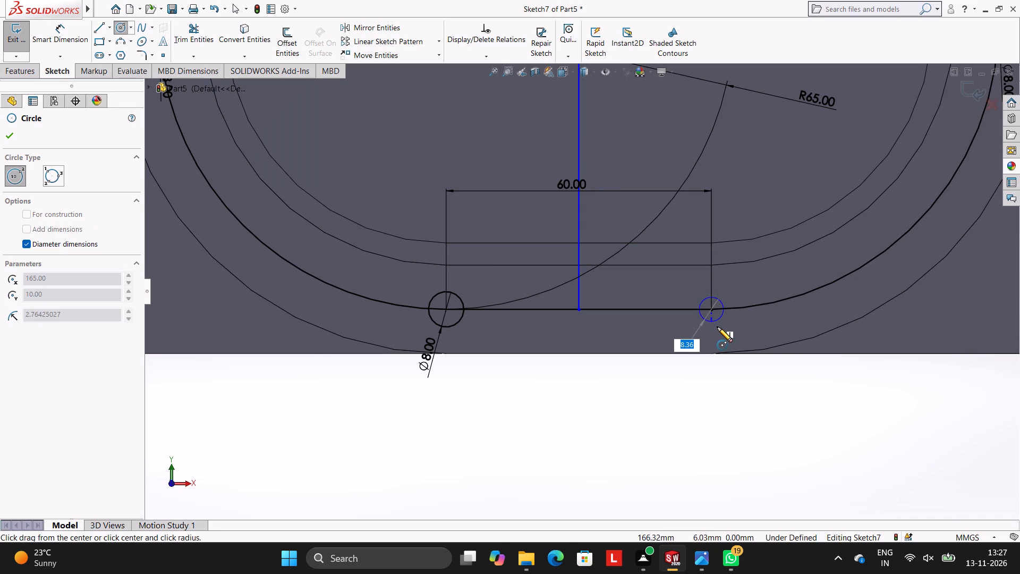
{"action": "key", "text": "8"}
{"action": "key", "text": "Return"}
{"action": "key", "text": "Escape"}
{"action": "key", "text": "Escape"}
{"action": "key", "text": "Escape"}
{"action": "key", "text": "Escape"}
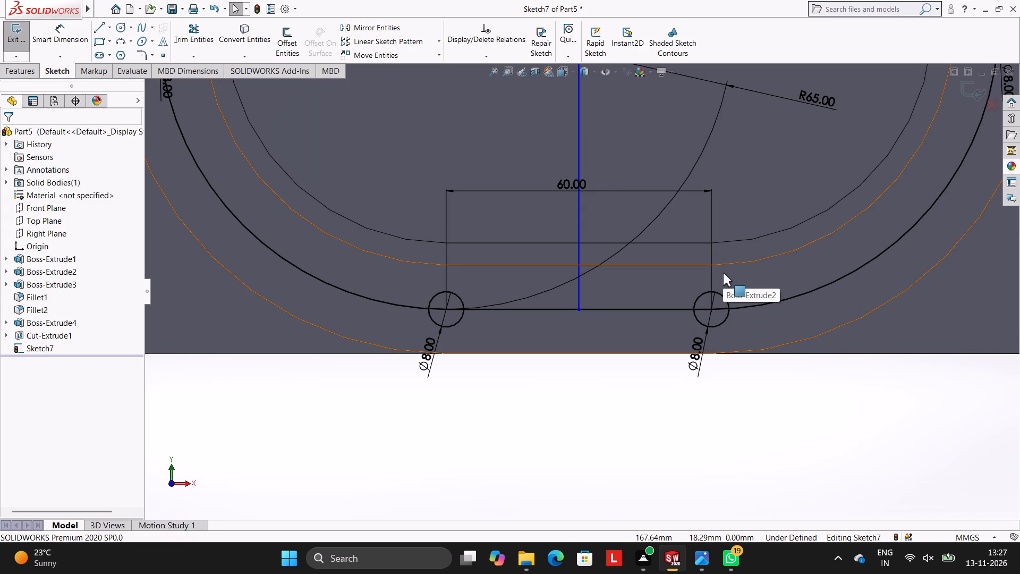
Draw a slanted line about 92 mm long at about 41° from the right arc's centre, up past the slot outline.
{"action": "scroll", "coordinate": [762, 251], "scroll_direction": "up", "scroll_amount": 2}
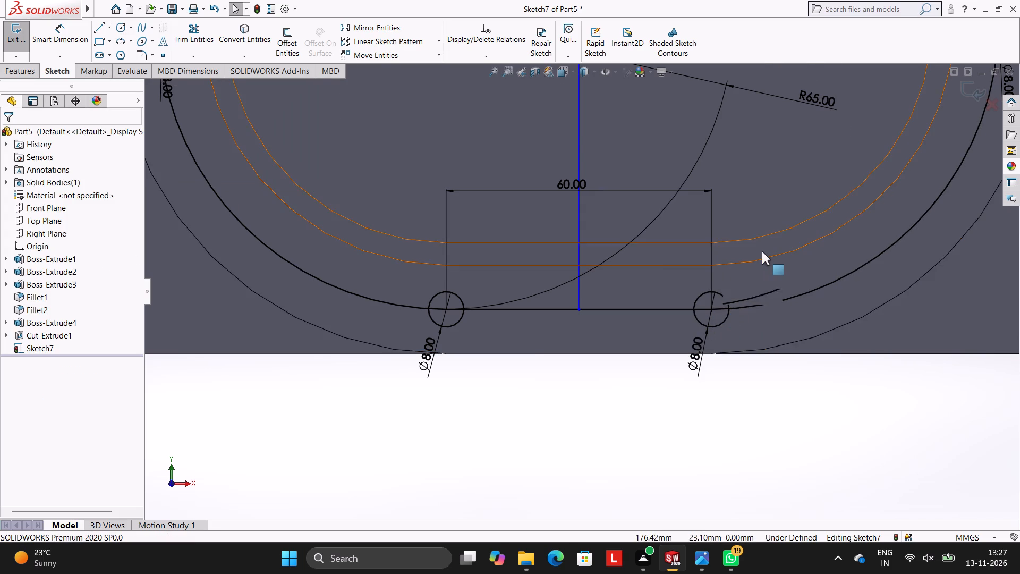
{"action": "scroll", "coordinate": [762, 251], "scroll_direction": "up", "scroll_amount": 5}
{"action": "scroll", "coordinate": [685, 157], "scroll_direction": "down", "scroll_amount": 4}
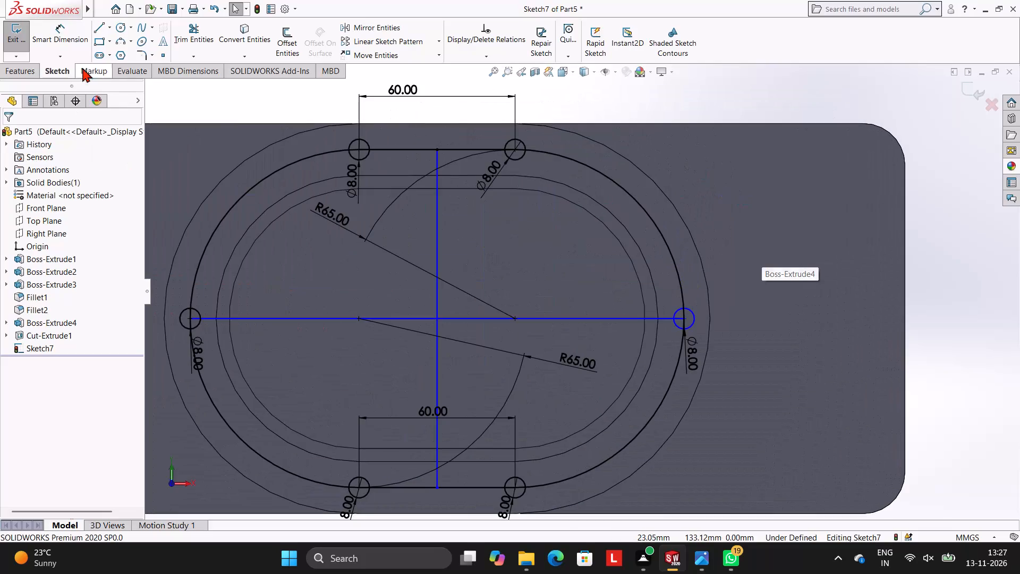
{"action": "left_click", "coordinate": [101, 24]}
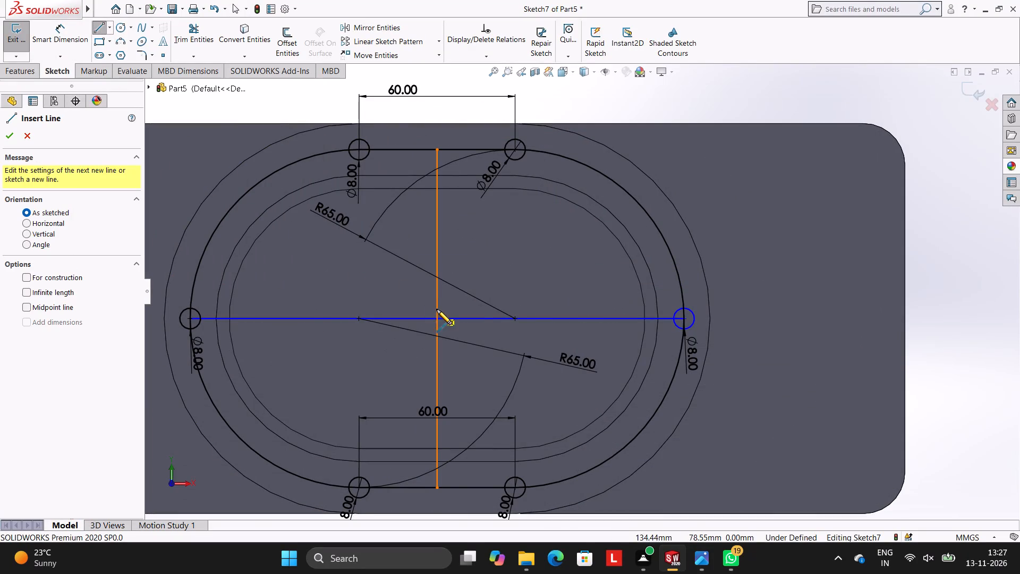
{"action": "left_click", "coordinate": [515, 319]}
{"action": "left_click", "coordinate": [695, 161]}
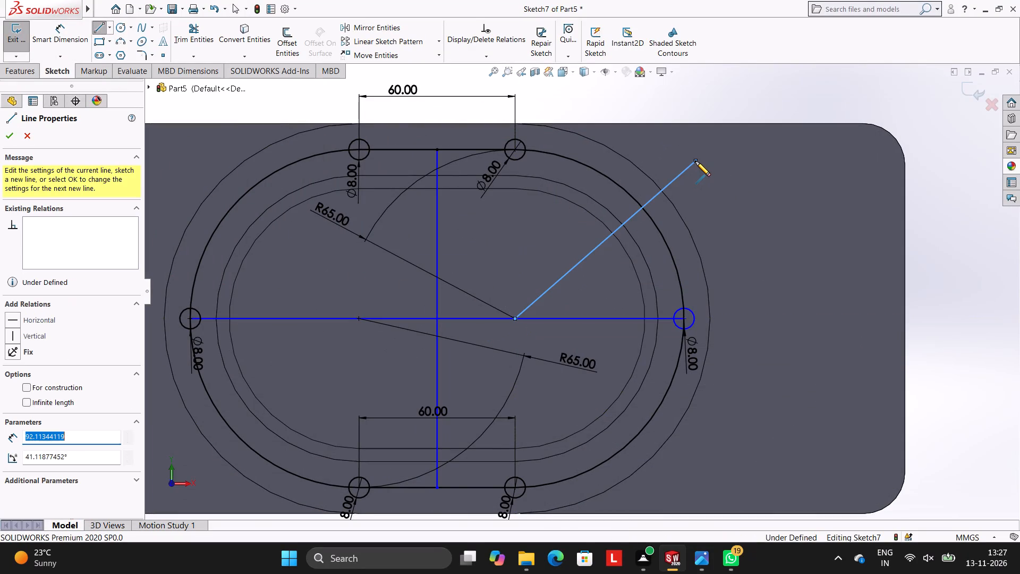
{"action": "key", "text": "Escape"}
{"action": "key", "text": "Escape"}
Dimension the angle between the slanted line and the horizontal centreline as 45°.
{"action": "left_click", "coordinate": [70, 36]}
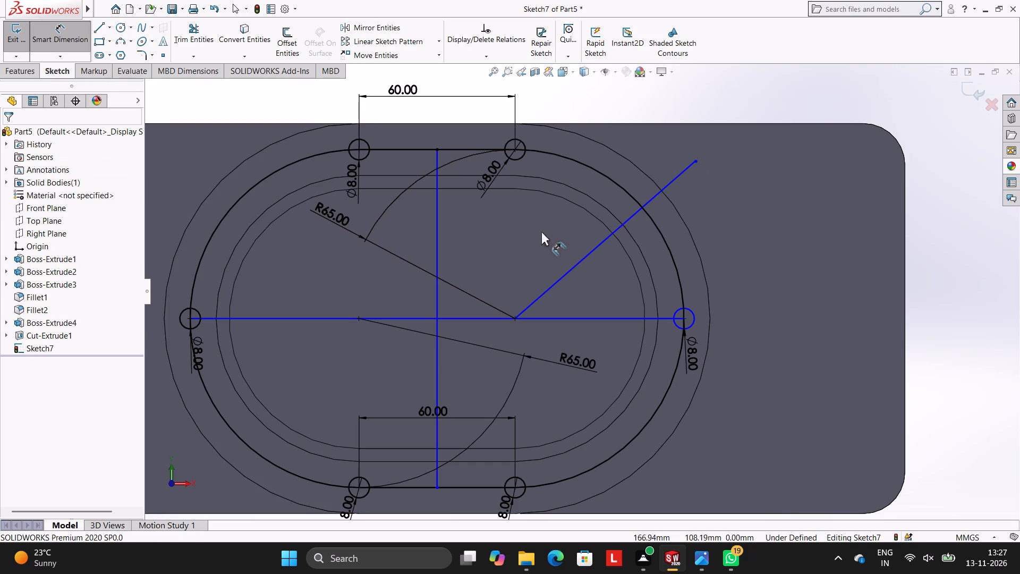
{"action": "left_click", "coordinate": [586, 259]}
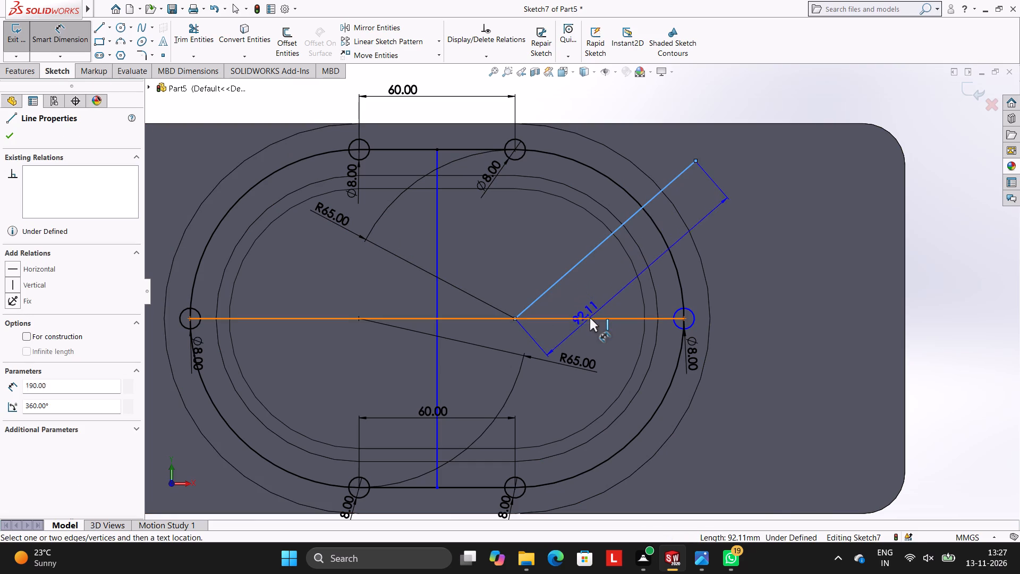
{"action": "left_click", "coordinate": [590, 318]}
{"action": "left_click", "coordinate": [728, 232]}
{"action": "type", "text": "45"}
{"action": "key", "text": "Return"}
{"action": "key", "text": "Escape"}
{"action": "key", "text": "Escape"}
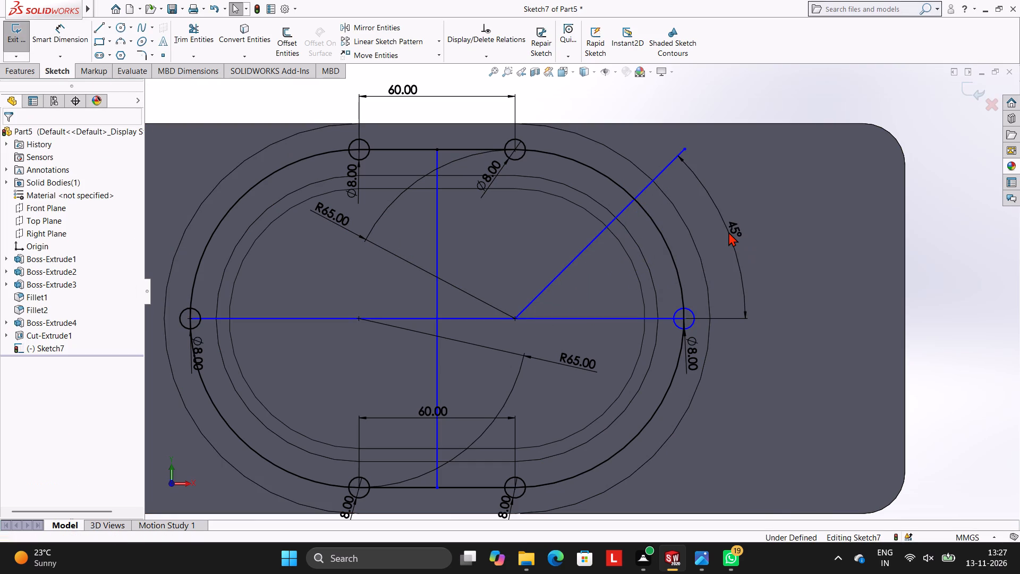
Draw a slanted line about 88 mm long from the right arc's centre, down to the right past the slot outline.
{"action": "left_click", "coordinate": [101, 22]}
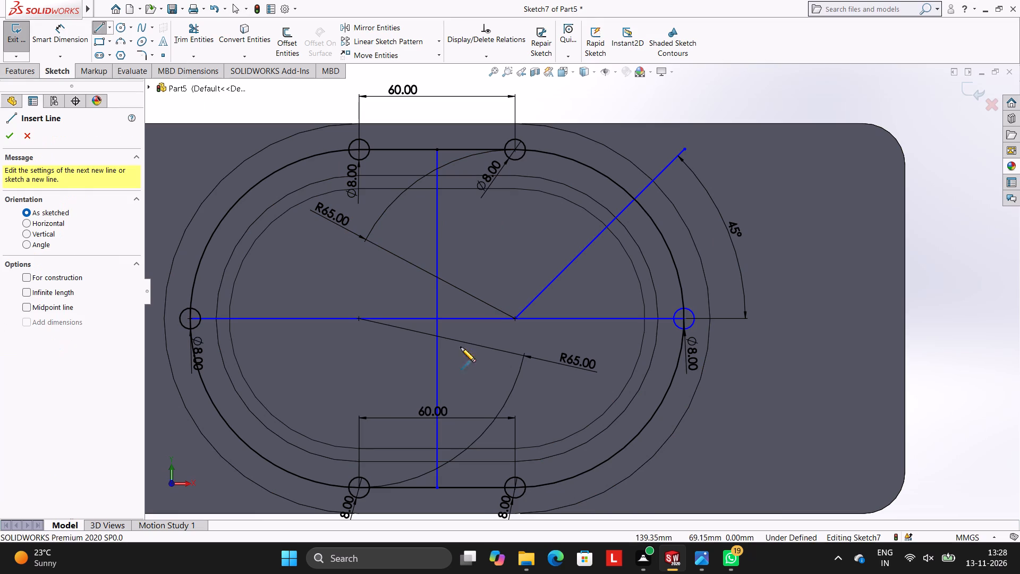
{"action": "left_click", "coordinate": [514, 318]}
{"action": "left_click", "coordinate": [679, 477]}
{"action": "key", "text": "Escape"}
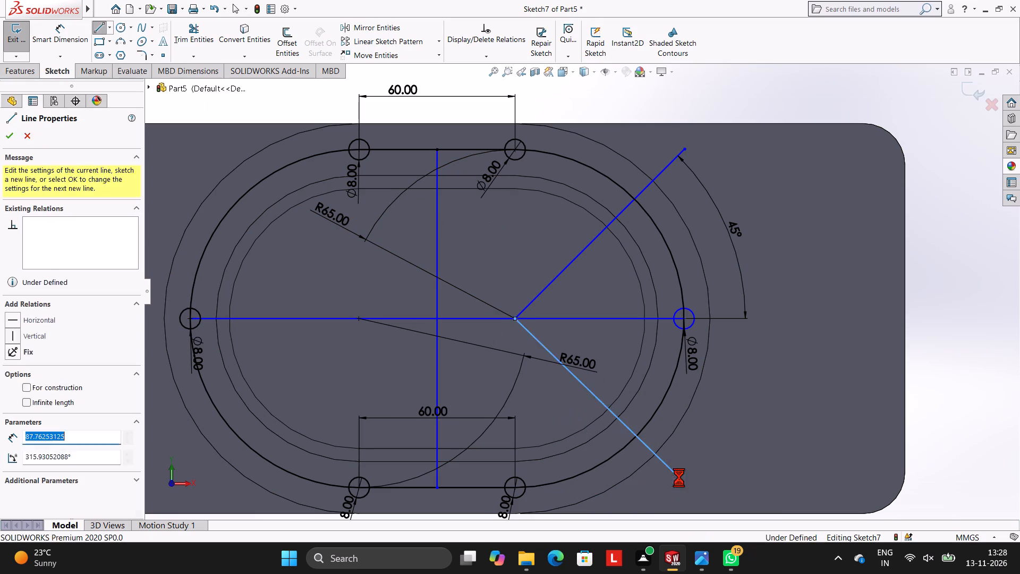
{"action": "key", "text": "Escape"}
Dimension the angle between the lower right slanted line and the horizontal centreline as 45°.
{"action": "left_click", "coordinate": [71, 33]}
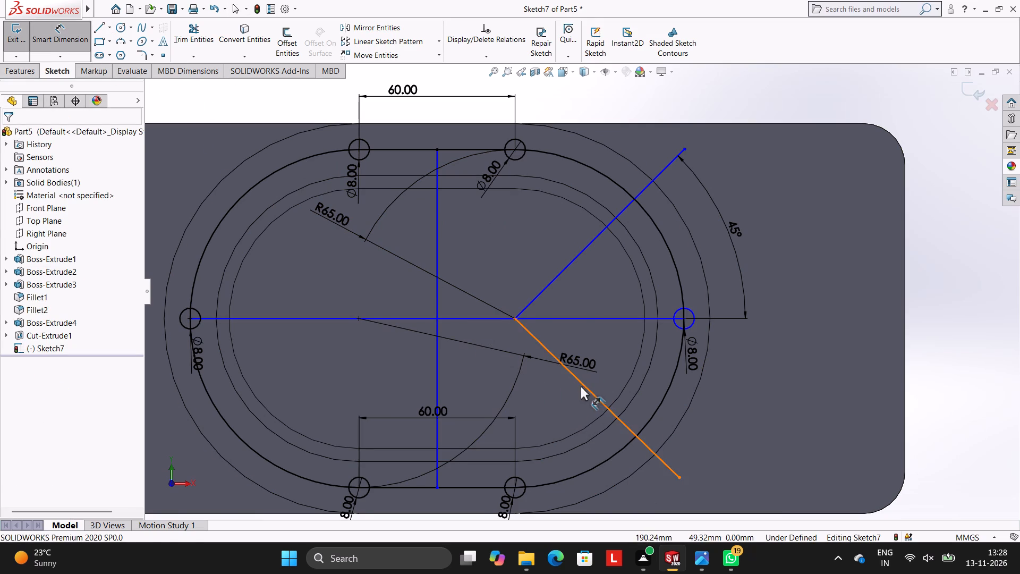
{"action": "left_click", "coordinate": [586, 387]}
{"action": "left_click", "coordinate": [600, 322]}
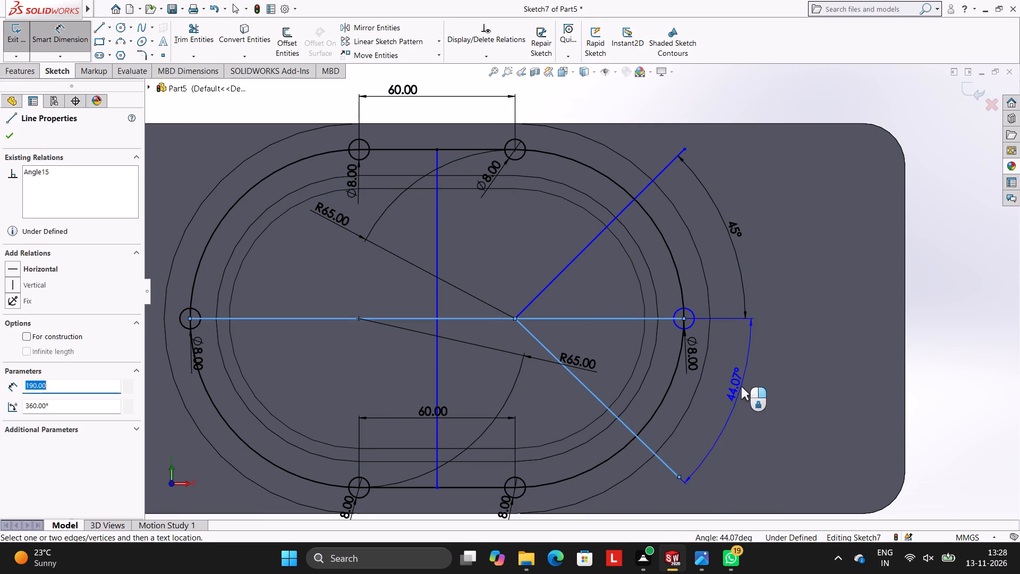
{"action": "left_click", "coordinate": [741, 386]}
{"action": "type", "text": "45"}
{"action": "key", "text": "Return"}
{"action": "key", "text": "Escape"}
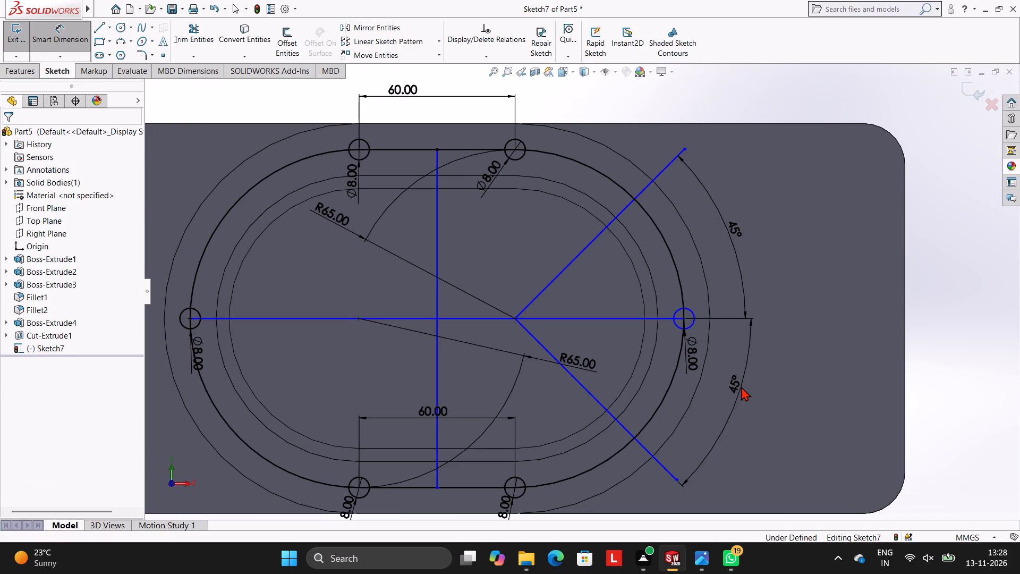
{"action": "key", "text": "Escape"}
{"action": "key", "text": "Escape"}
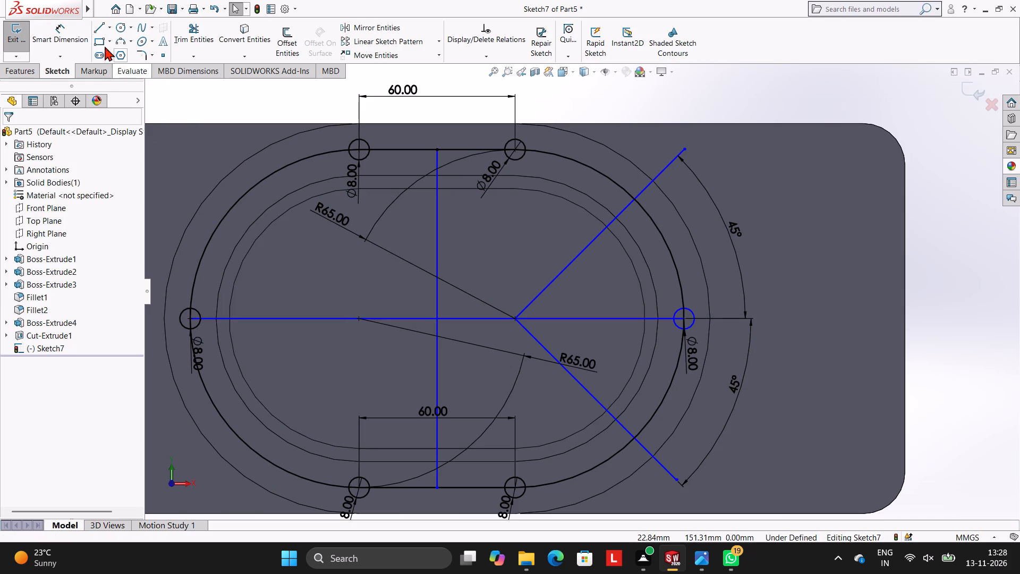
Draw a slanted line about 84 mm long at about 129° from the left arc's centre, up past the slot outline.
{"action": "left_click", "coordinate": [96, 27]}
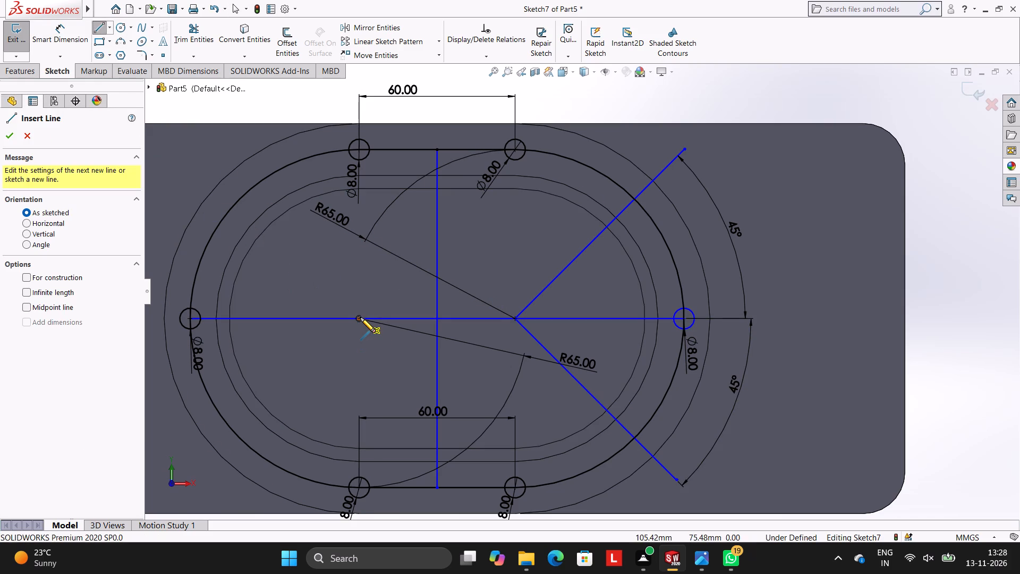
{"action": "left_click", "coordinate": [359, 317]}
{"action": "left_click", "coordinate": [220, 151]}
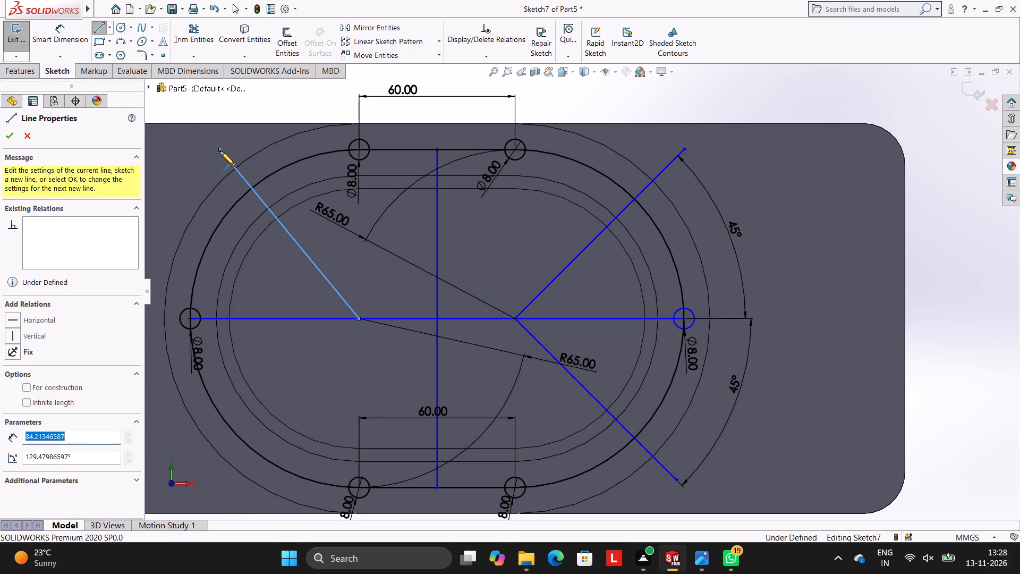
{"action": "key", "text": "Escape"}
{"action": "key", "text": "Escape"}
Draw a slanted line about 81 mm long at 225° from the left arc's centre, down past the slot outline.
{"action": "left_click", "coordinate": [98, 26]}
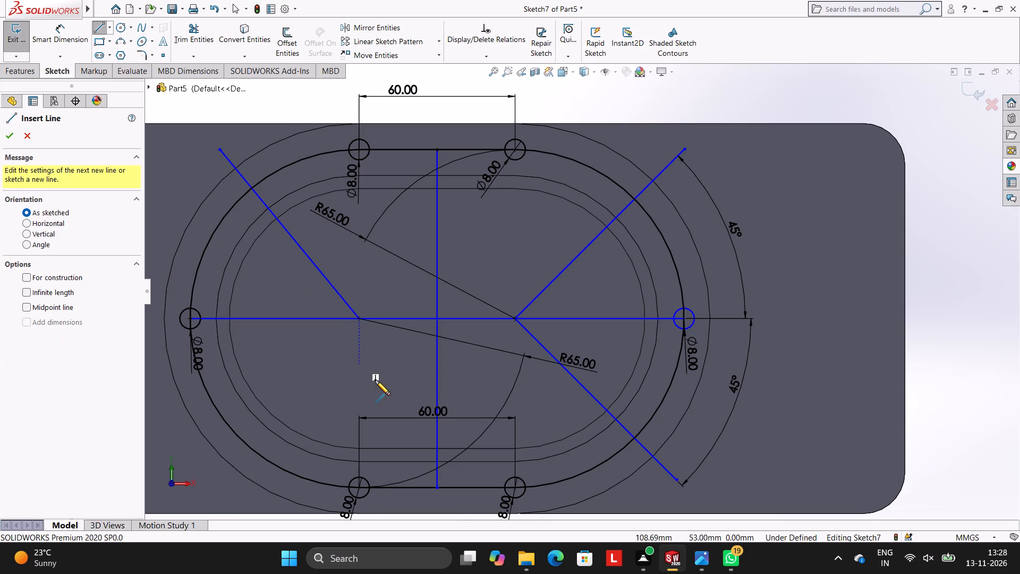
{"action": "left_click", "coordinate": [358, 320]}
{"action": "left_click", "coordinate": [209, 468]}
{"action": "key", "text": "Escape"}
{"action": "key", "text": "Escape"}
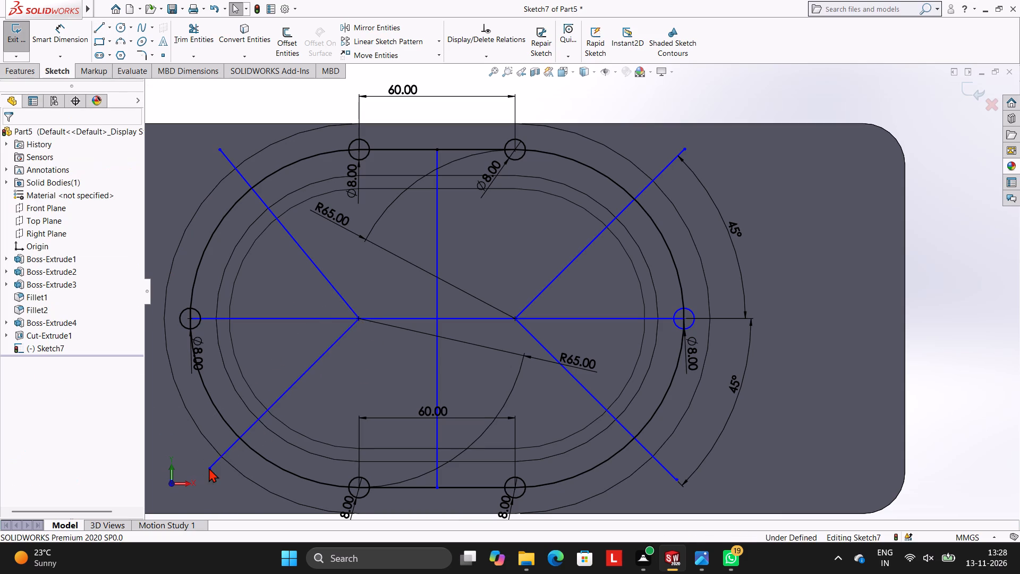
Dimension the angle between the upper left slanted line and the horizontal centreline as 45°.
{"action": "left_click", "coordinate": [75, 38]}
{"action": "left_click", "coordinate": [299, 246]}
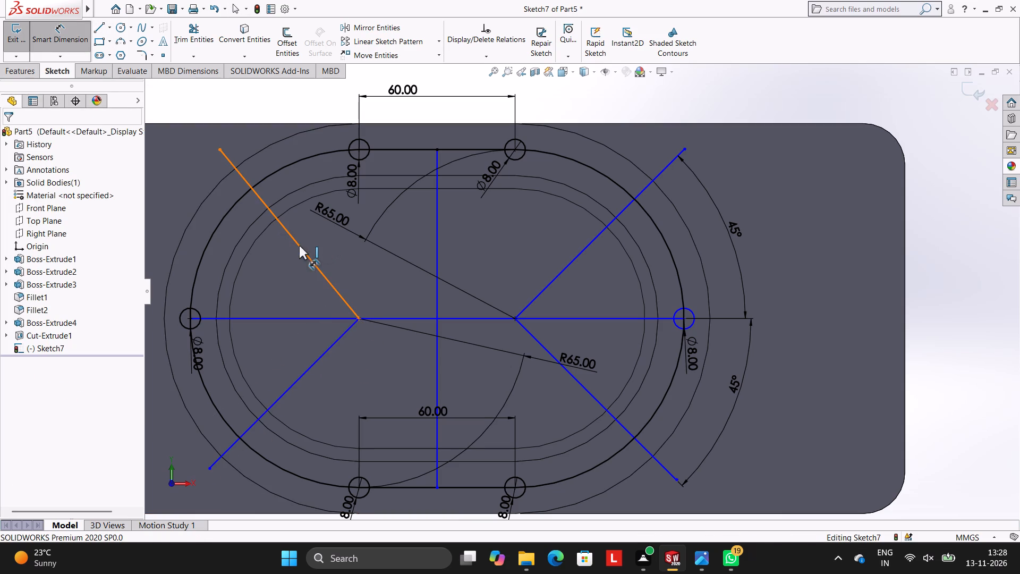
{"action": "left_click", "coordinate": [265, 318]}
{"action": "scroll", "coordinate": [234, 257], "scroll_direction": "up", "scroll_amount": 3}
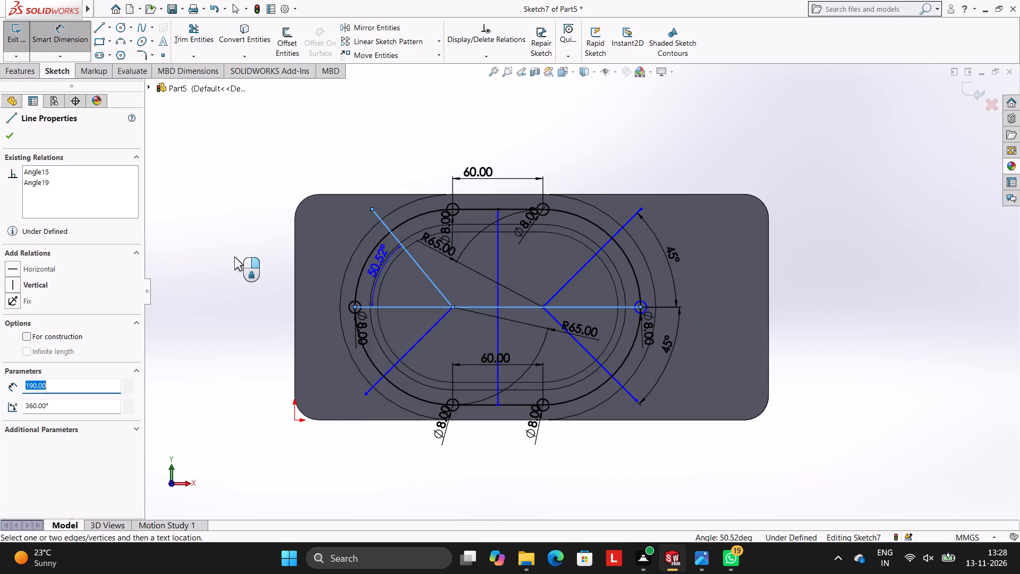
{"action": "left_click", "coordinate": [333, 284]}
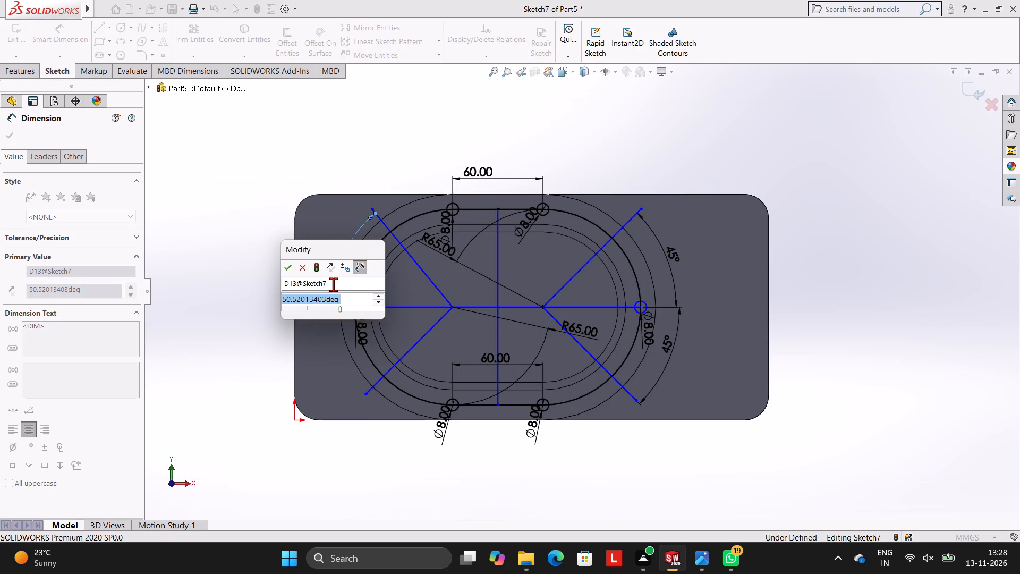
{"action": "type", "text": "45"}
{"action": "key", "text": "Return"}
{"action": "key", "text": "Escape"}
{"action": "key", "text": "Escape"}
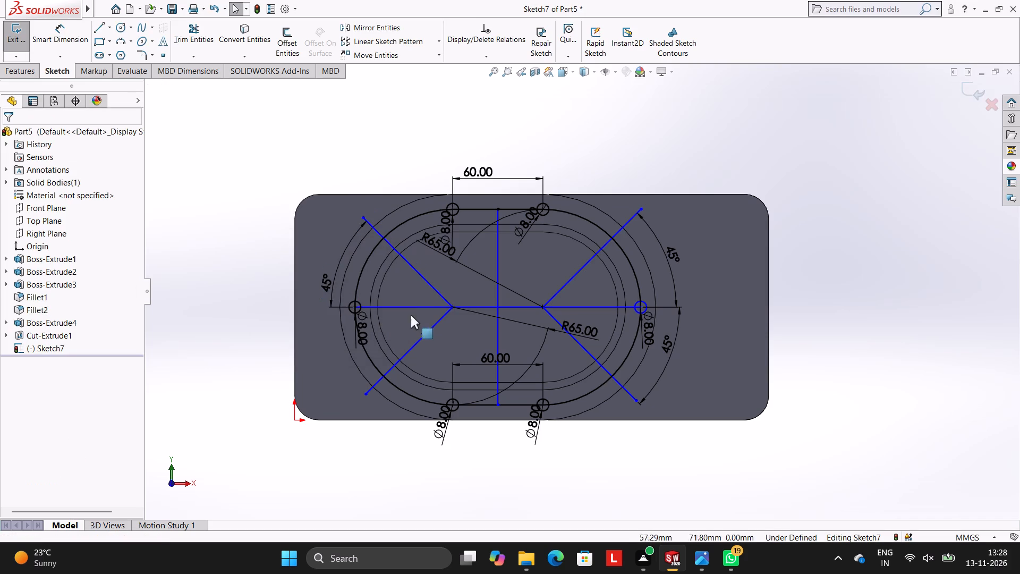
Dimension the angle between the lower left slanted line and the horizontal centreline as 45°.
{"action": "scroll", "coordinate": [482, 319], "scroll_direction": "down", "scroll_amount": 3}
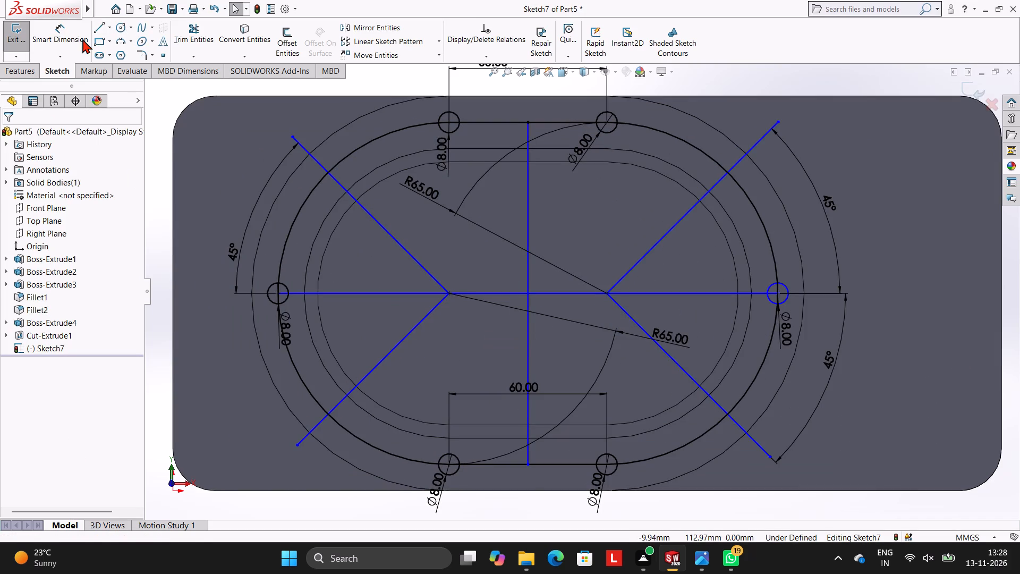
{"action": "left_click", "coordinate": [82, 39]}
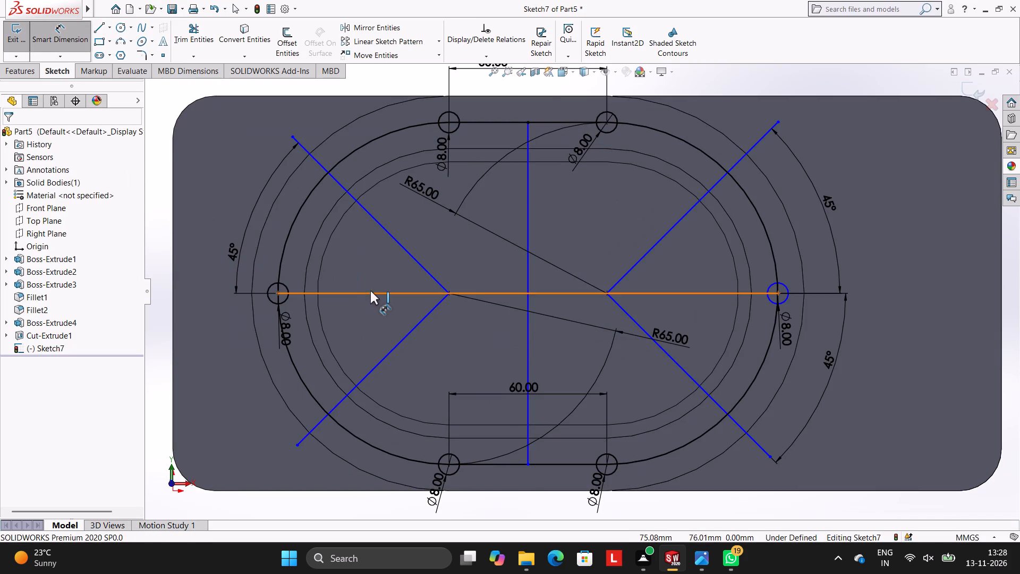
{"action": "left_click", "coordinate": [370, 291]}
{"action": "left_click", "coordinate": [395, 344]}
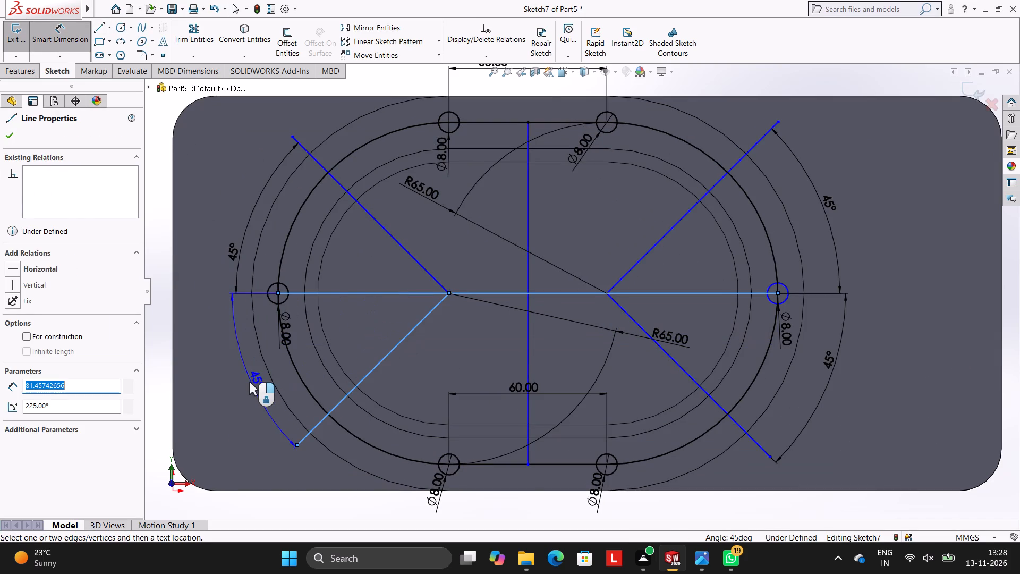
{"action": "left_click", "coordinate": [249, 382]}
{"action": "type", "text": "45"}
{"action": "key", "text": "Return"}
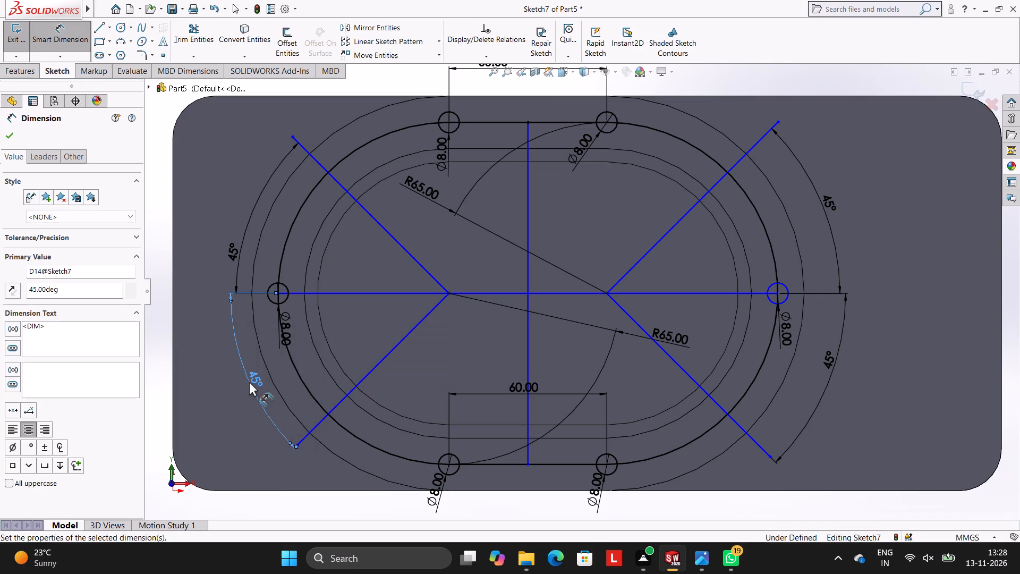
{"action": "key", "text": "Escape"}
{"action": "key", "text": "Escape"}
{"action": "key", "text": "Escape"}
Trim the ends of all four slanted lines that extend beyond the slot outline.
{"action": "scroll", "coordinate": [577, 301], "scroll_direction": "up", "scroll_amount": 2}
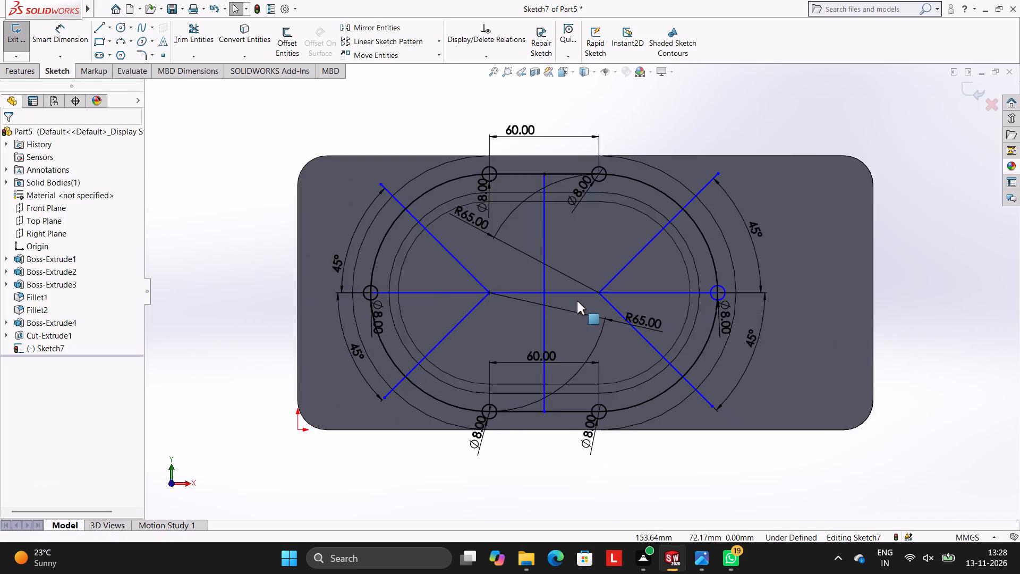
{"action": "scroll", "coordinate": [577, 301], "scroll_direction": "down", "scroll_amount": 2}
{"action": "left_click", "coordinate": [206, 41]}
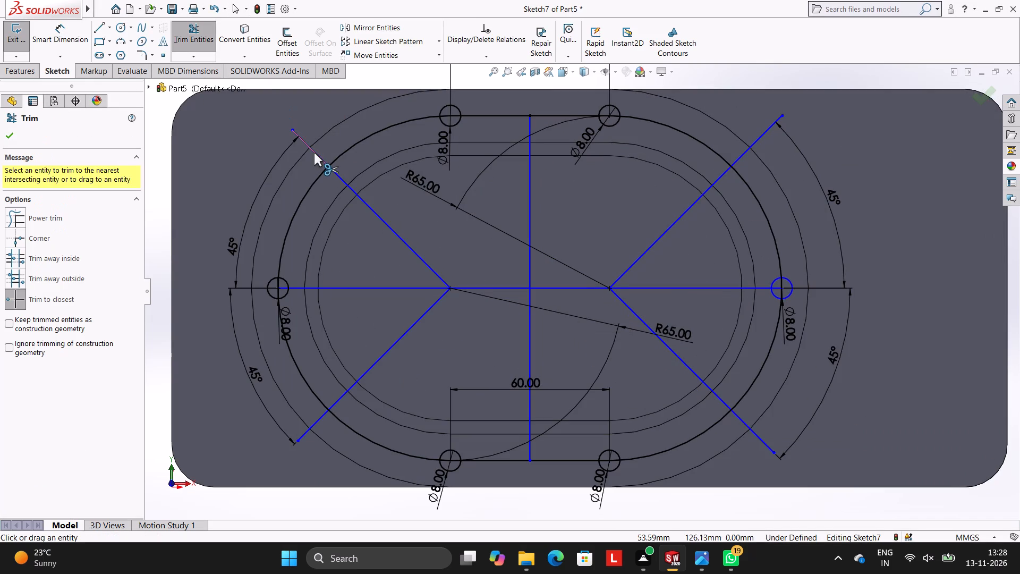
{"action": "left_click", "coordinate": [314, 153]}
{"action": "left_click", "coordinate": [307, 430]}
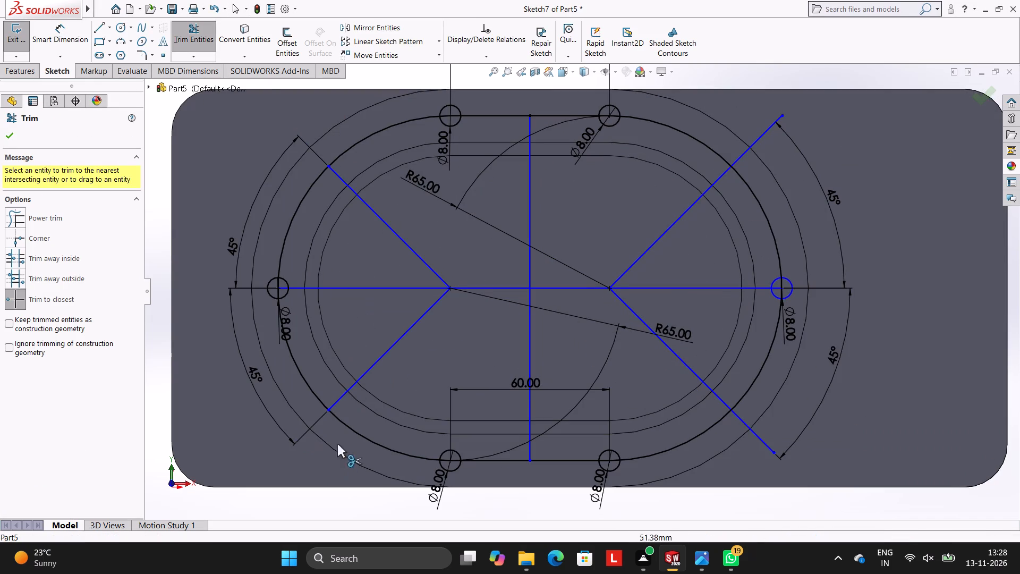
{"action": "left_click", "coordinate": [764, 447]}
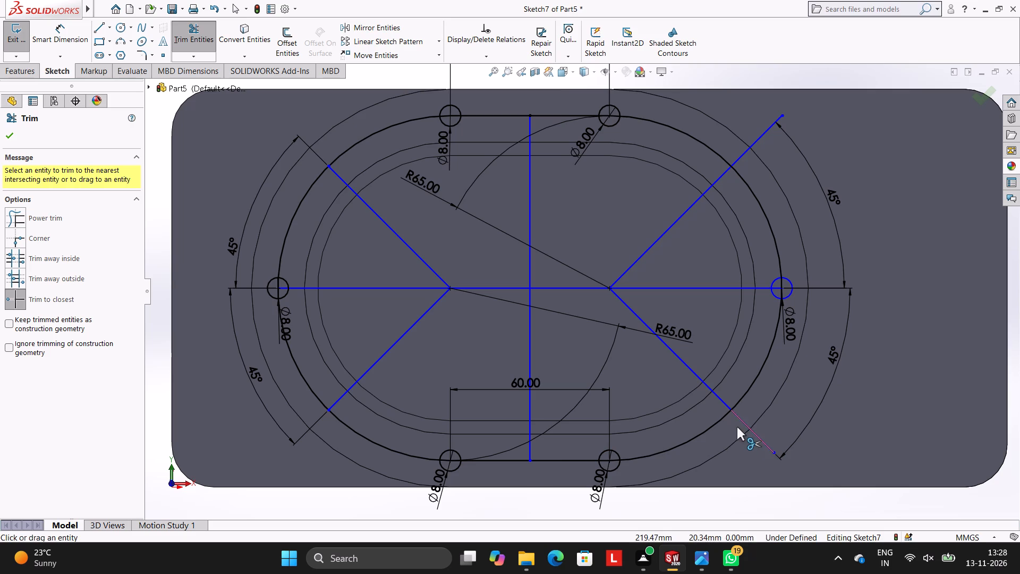
{"action": "left_click", "coordinate": [739, 421]}
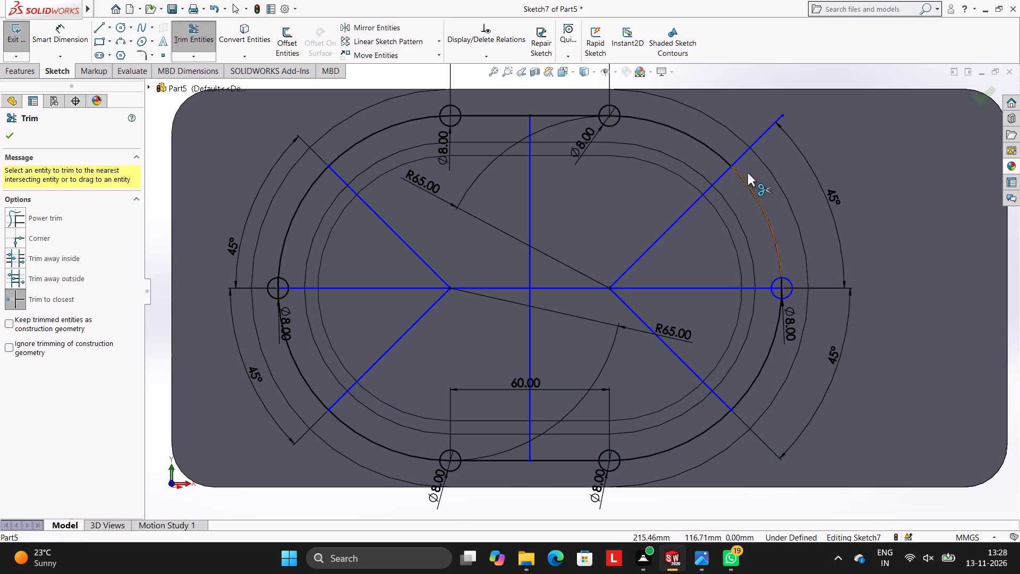
{"action": "left_click", "coordinate": [753, 143]}
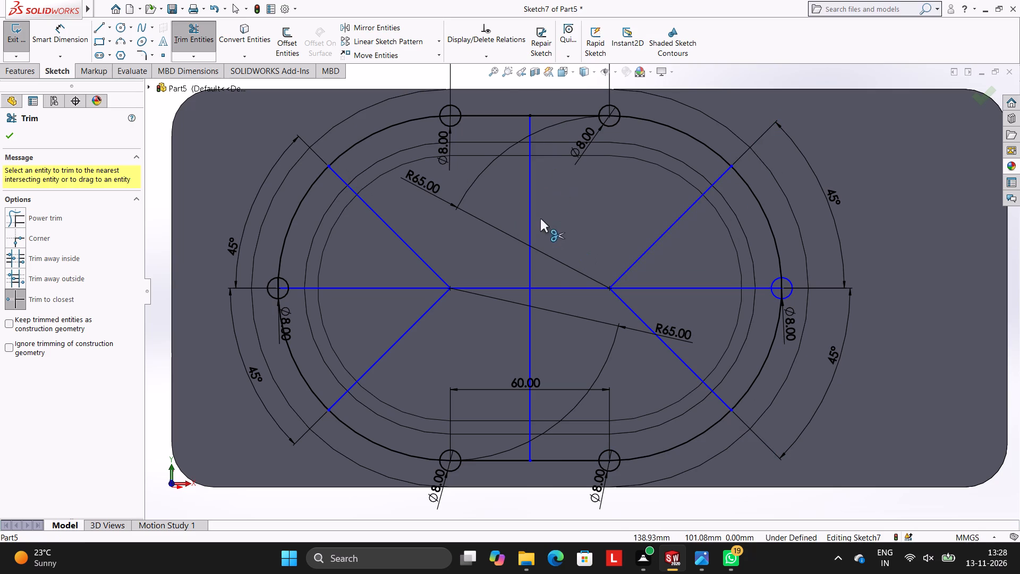
{"action": "scroll", "coordinate": [588, 303], "scroll_direction": "up", "scroll_amount": 1}
{"action": "scroll", "coordinate": [588, 303], "scroll_direction": "down", "scroll_amount": 1}
{"action": "key", "text": "Escape"}
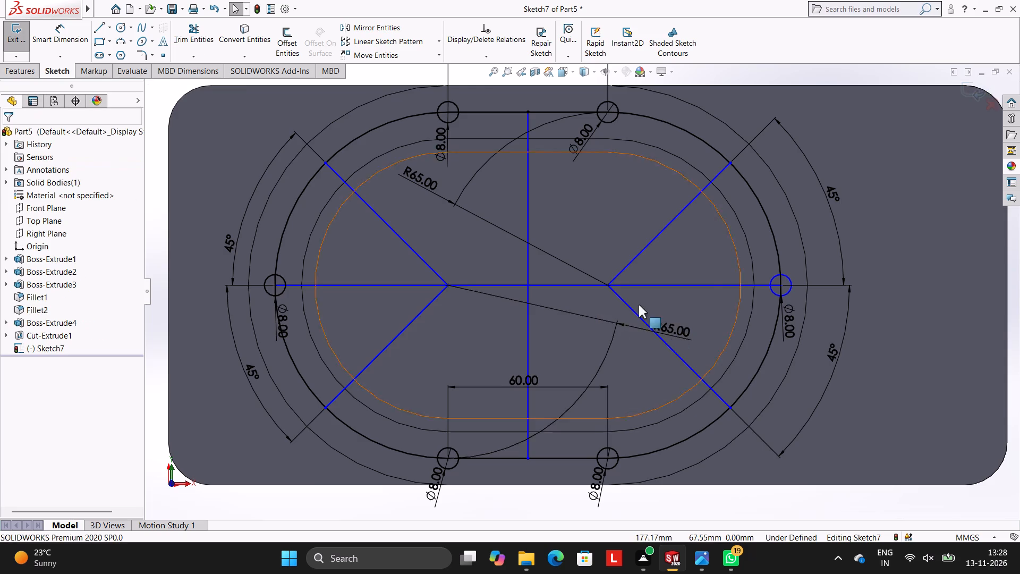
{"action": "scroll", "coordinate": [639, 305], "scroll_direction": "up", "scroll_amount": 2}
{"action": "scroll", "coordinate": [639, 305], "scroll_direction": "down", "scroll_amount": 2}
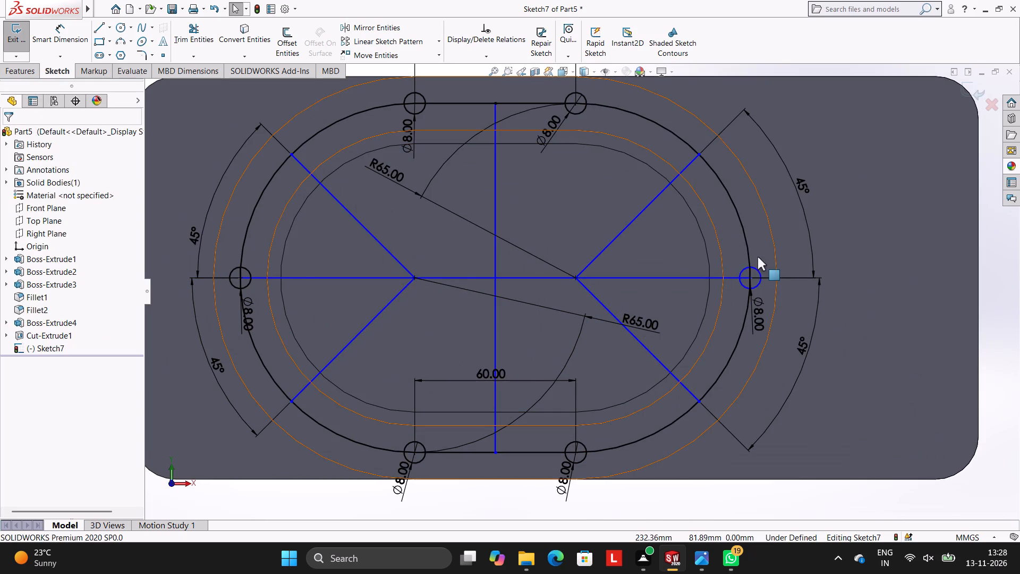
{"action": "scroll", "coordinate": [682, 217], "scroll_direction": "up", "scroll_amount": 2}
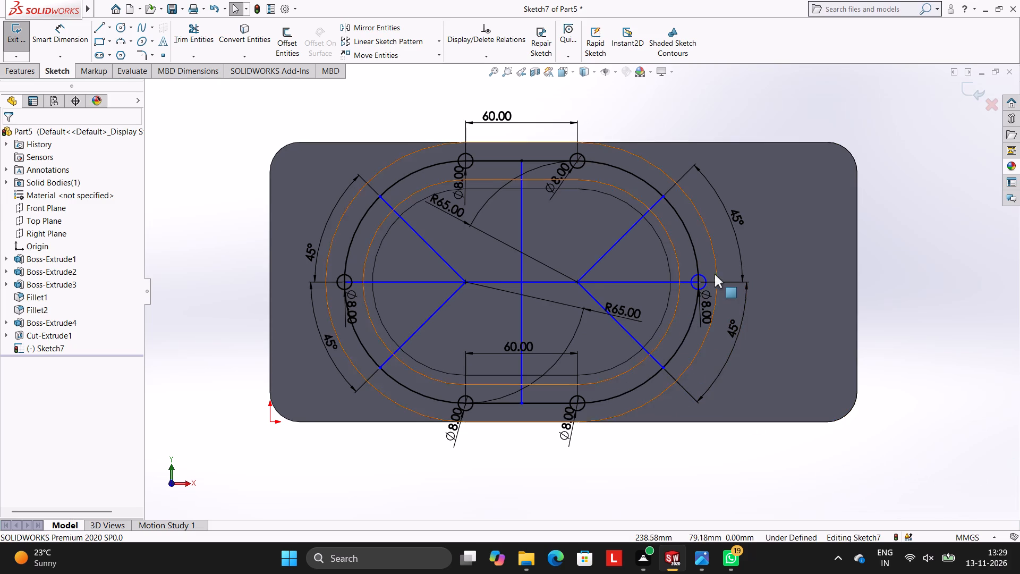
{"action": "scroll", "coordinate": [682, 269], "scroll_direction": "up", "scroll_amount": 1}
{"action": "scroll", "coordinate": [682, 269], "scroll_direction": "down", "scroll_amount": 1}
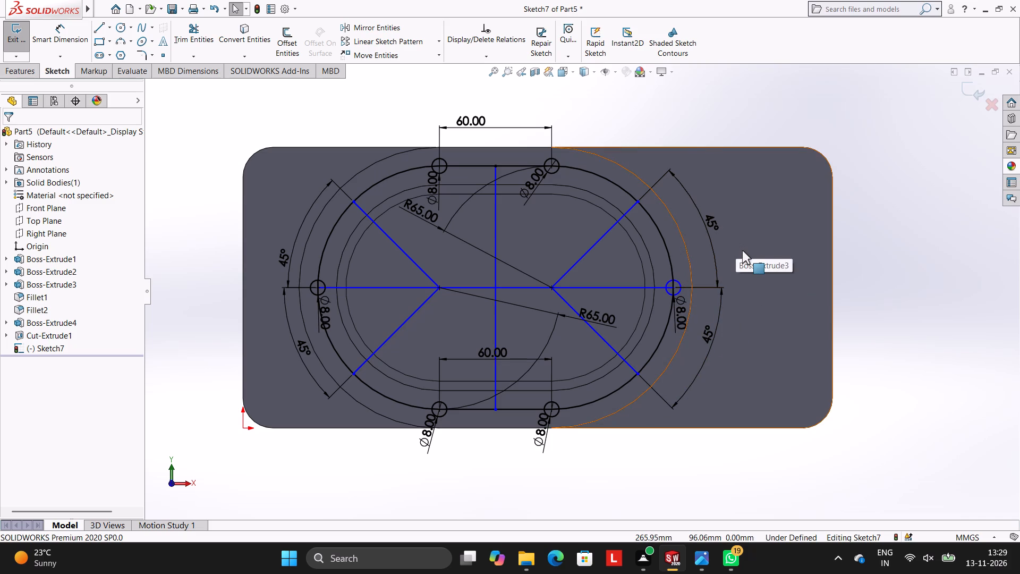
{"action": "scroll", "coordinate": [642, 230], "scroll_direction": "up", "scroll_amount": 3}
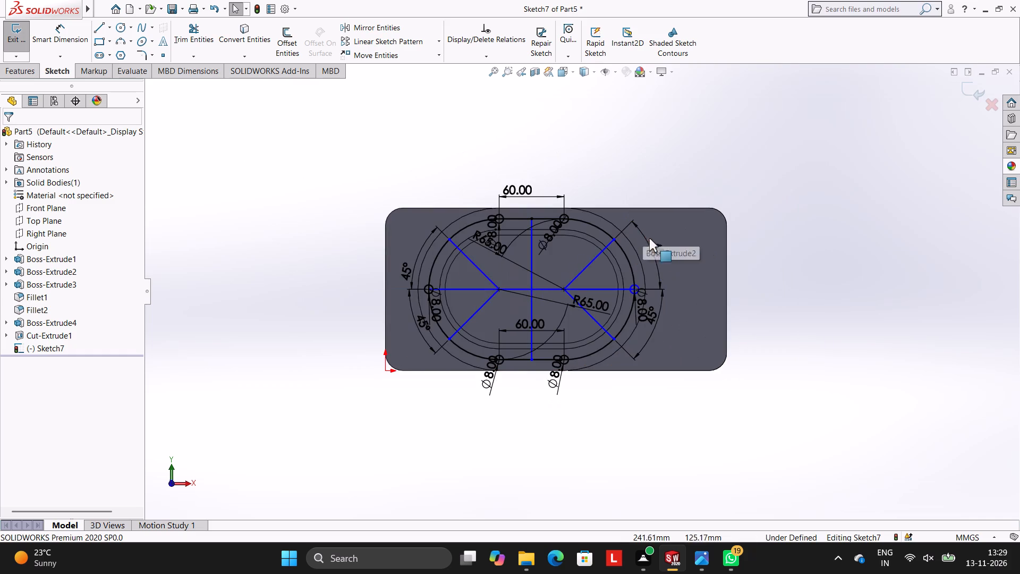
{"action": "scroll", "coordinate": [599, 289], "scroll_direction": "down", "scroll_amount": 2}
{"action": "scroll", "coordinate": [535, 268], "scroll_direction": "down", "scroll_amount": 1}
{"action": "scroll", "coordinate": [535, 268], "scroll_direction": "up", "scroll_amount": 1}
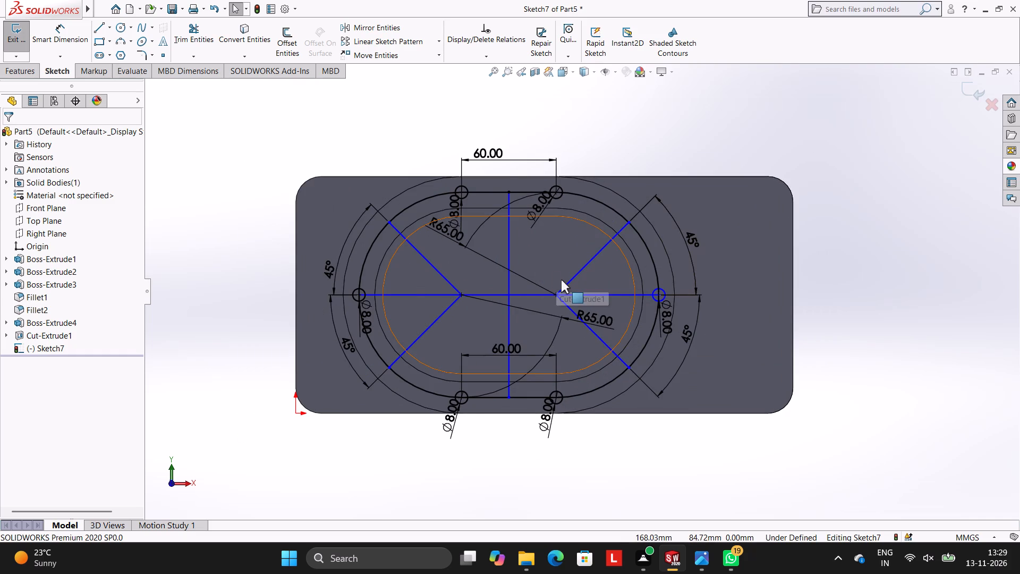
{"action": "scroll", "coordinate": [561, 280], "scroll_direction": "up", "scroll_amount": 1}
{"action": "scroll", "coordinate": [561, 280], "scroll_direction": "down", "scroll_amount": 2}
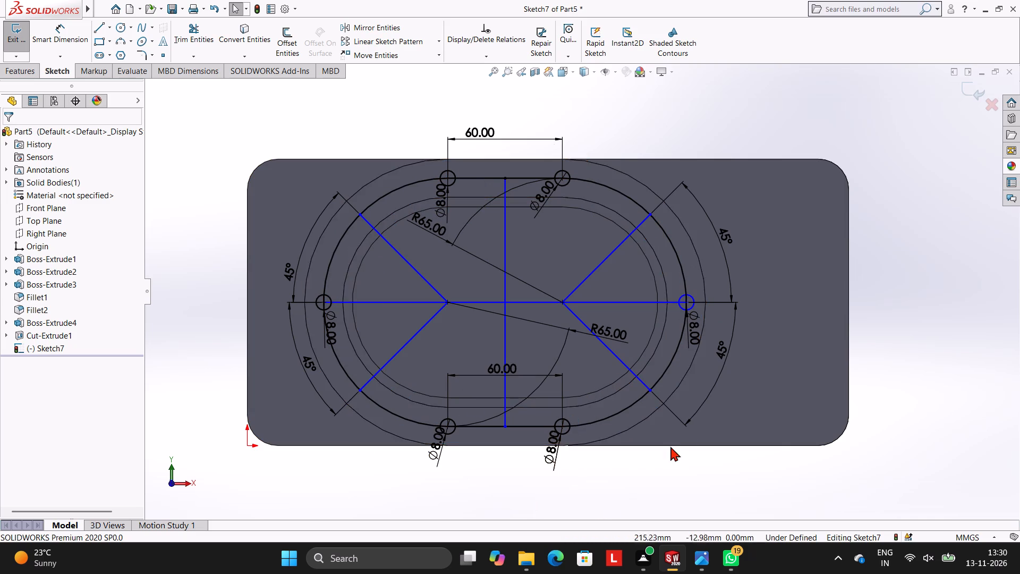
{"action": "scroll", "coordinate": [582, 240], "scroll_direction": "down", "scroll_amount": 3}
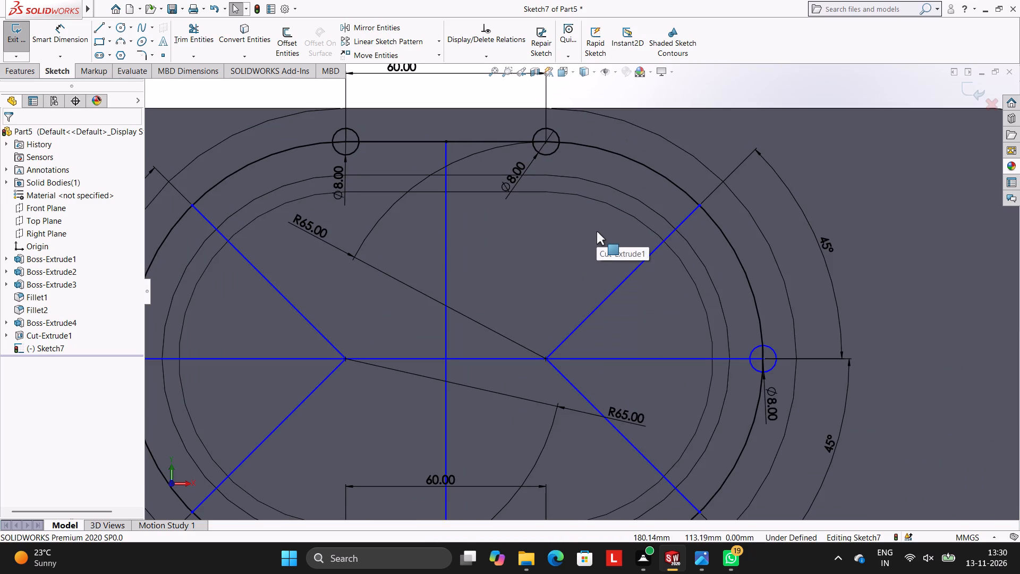
Draw an 8 mm diameter circle centred where the upper right slanted line meets the slot outline.
{"action": "scroll", "coordinate": [633, 229], "scroll_direction": "up", "scroll_amount": 2}
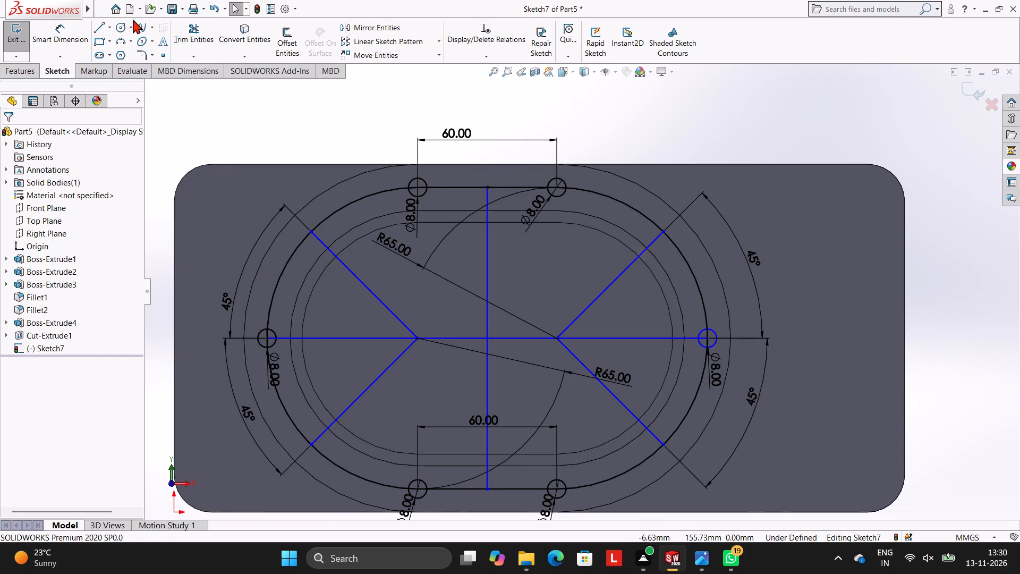
{"action": "left_click", "coordinate": [121, 26]}
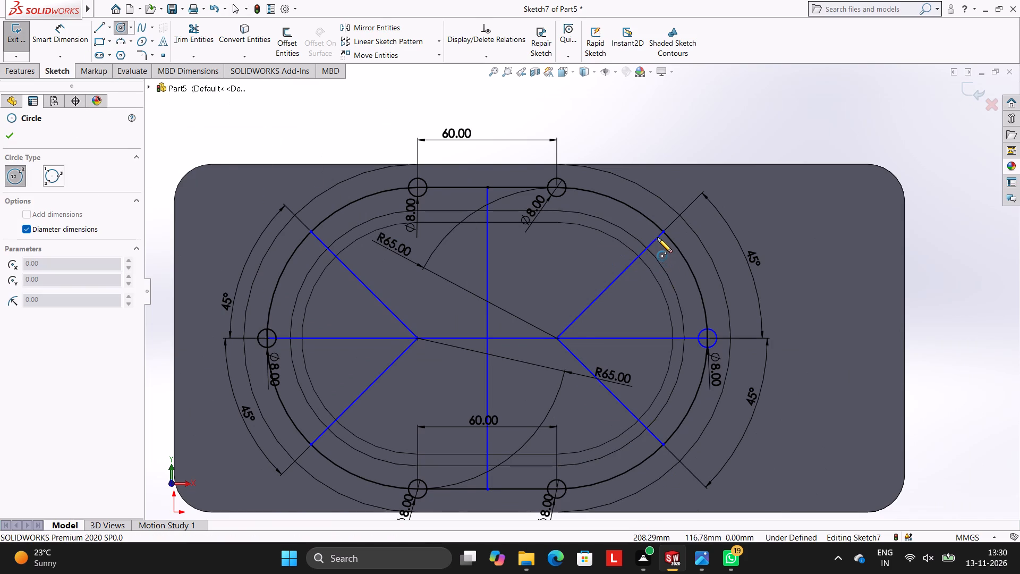
{"action": "left_click", "coordinate": [665, 232]}
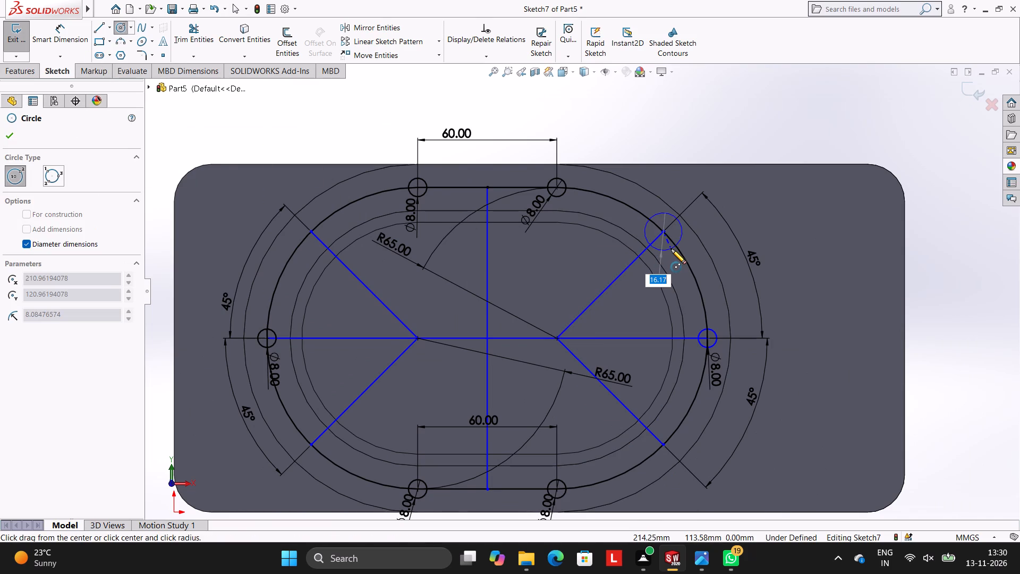
{"action": "key", "text": "8"}
{"action": "key", "text": "Return"}
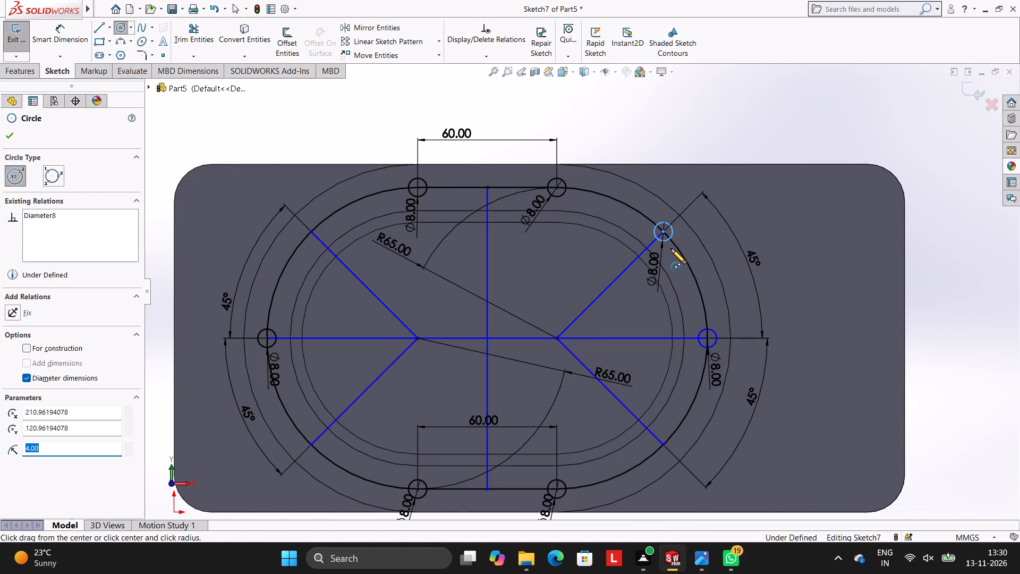
{"action": "key", "text": "Escape"}
{"action": "key", "text": "Escape"}
Draw an 8 mm diameter circle centred where the upper left slanted line meets the slot outline.
{"action": "left_click", "coordinate": [123, 31]}
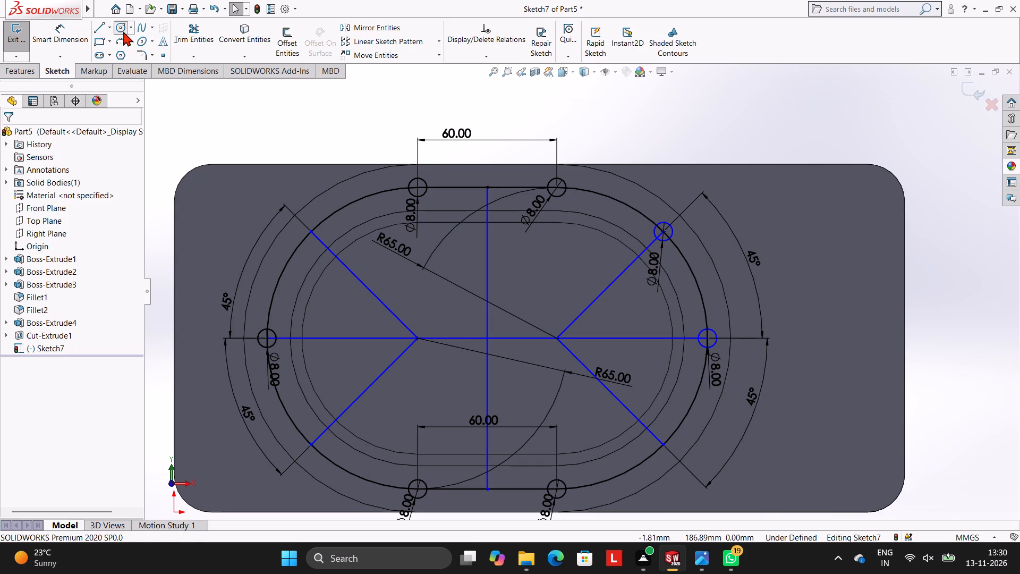
{"action": "left_click", "coordinate": [312, 232]}
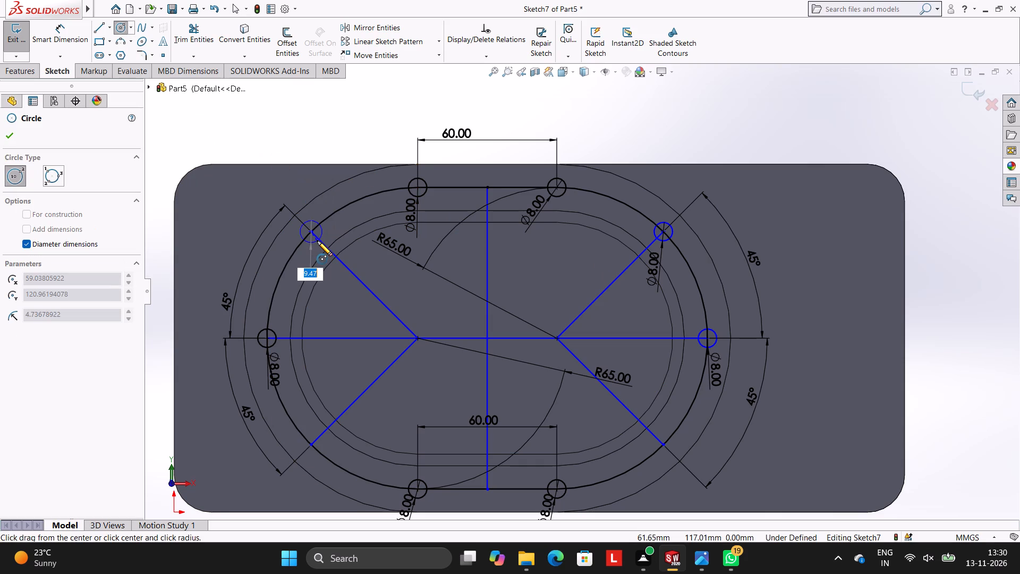
{"action": "key", "text": "8"}
{"action": "key", "text": "Return"}
{"action": "key", "text": "Escape"}
{"action": "key", "text": "Escape"}
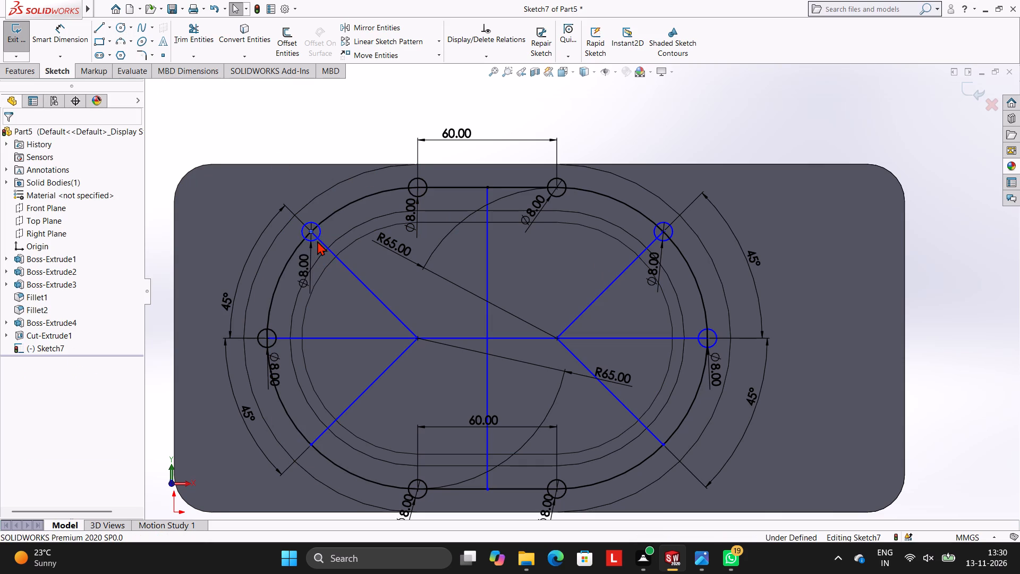
Draw an 8 mm diameter circle centred where the lower left slanted line meets the slot outline.
{"action": "scroll", "coordinate": [443, 415], "scroll_direction": "up", "scroll_amount": 2}
{"action": "scroll", "coordinate": [443, 415], "scroll_direction": "down", "scroll_amount": 2}
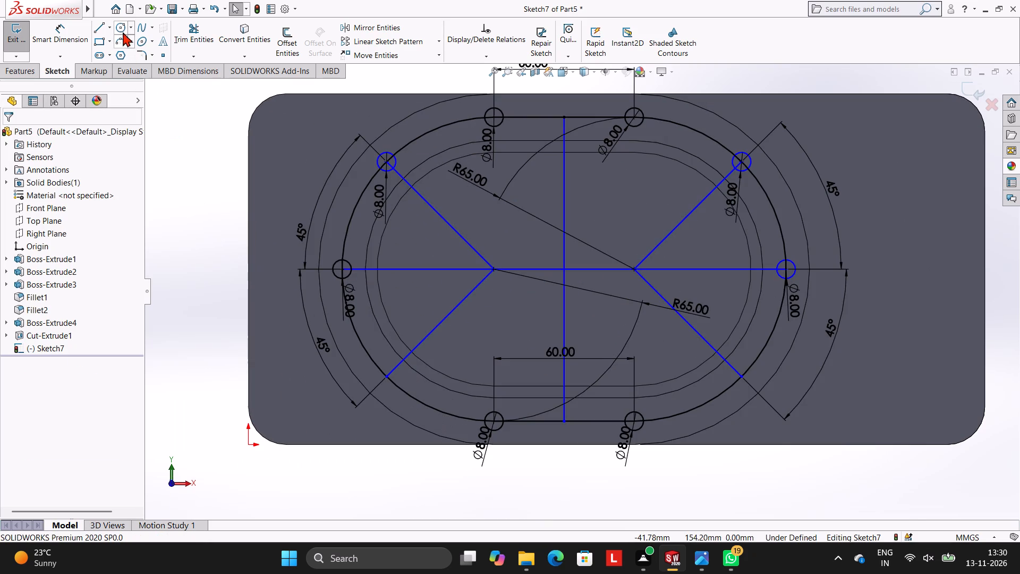
{"action": "left_click", "coordinate": [122, 30]}
{"action": "left_click", "coordinate": [387, 376]}
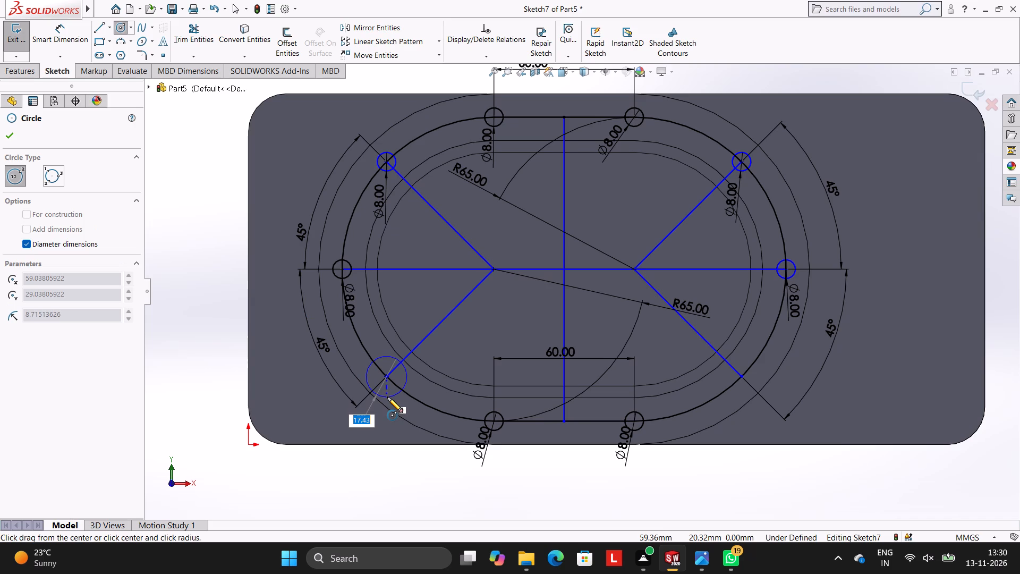
{"action": "key", "text": "8"}
{"action": "key", "text": "Return"}
{"action": "key", "text": "Escape"}
{"action": "key", "text": "Escape"}
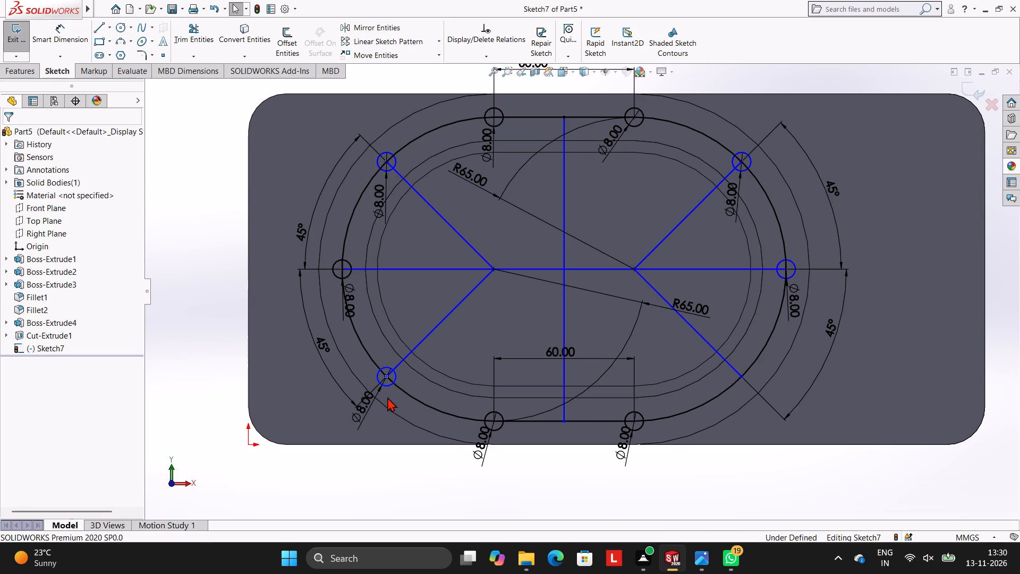
Draw an 8 mm diameter circle centred where the lower right slanted line meets the slot outline.
{"action": "left_click", "coordinate": [125, 31]}
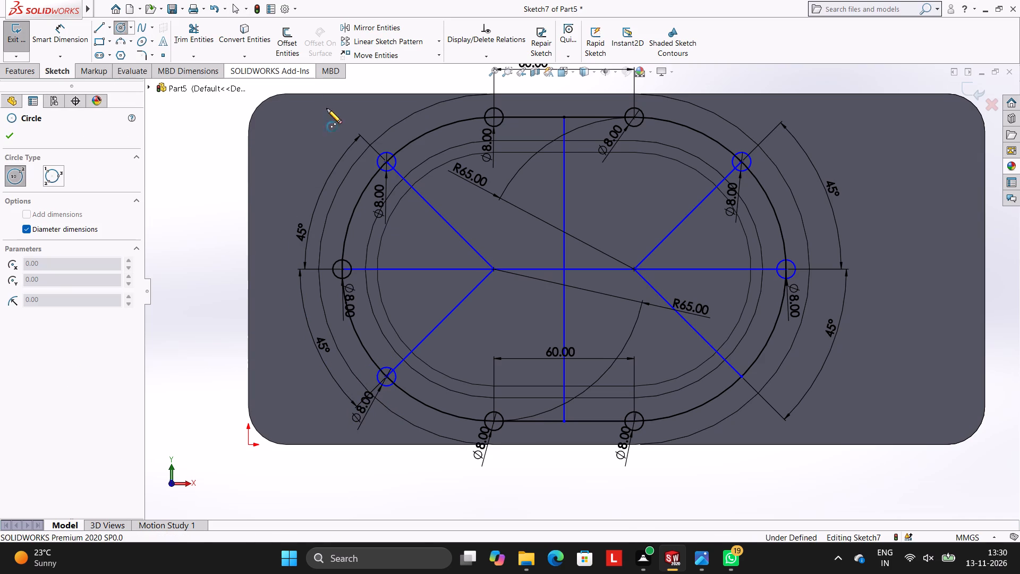
{"action": "left_click", "coordinate": [741, 378]}
{"action": "key", "text": "8"}
{"action": "key", "text": "Return"}
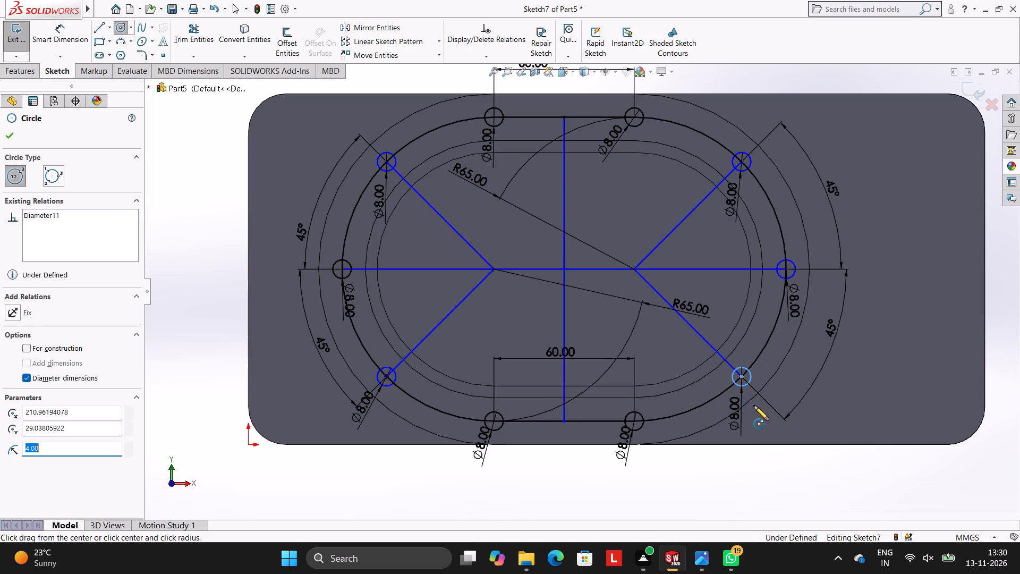
{"action": "key", "text": "Escape"}
{"action": "key", "text": "Escape"}
{"action": "key", "text": "Escape"}
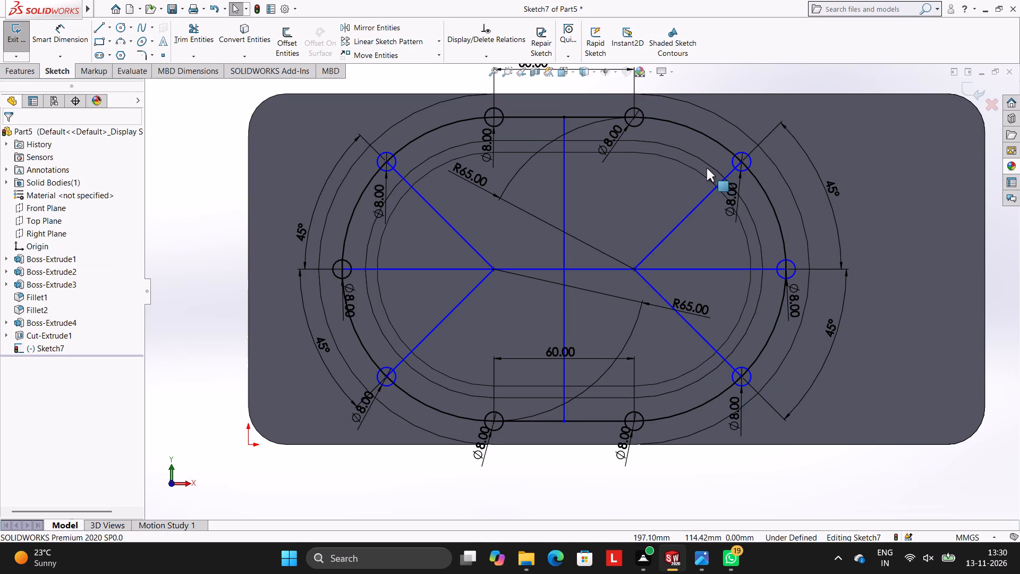
Dimension the vertical distance between the centres of the upper left diagonal circle and the leftmost circle on the horizontal centreline.
{"action": "scroll", "coordinate": [730, 242], "scroll_direction": "up", "scroll_amount": 2}
{"action": "scroll", "coordinate": [730, 242], "scroll_direction": "down", "scroll_amount": 1}
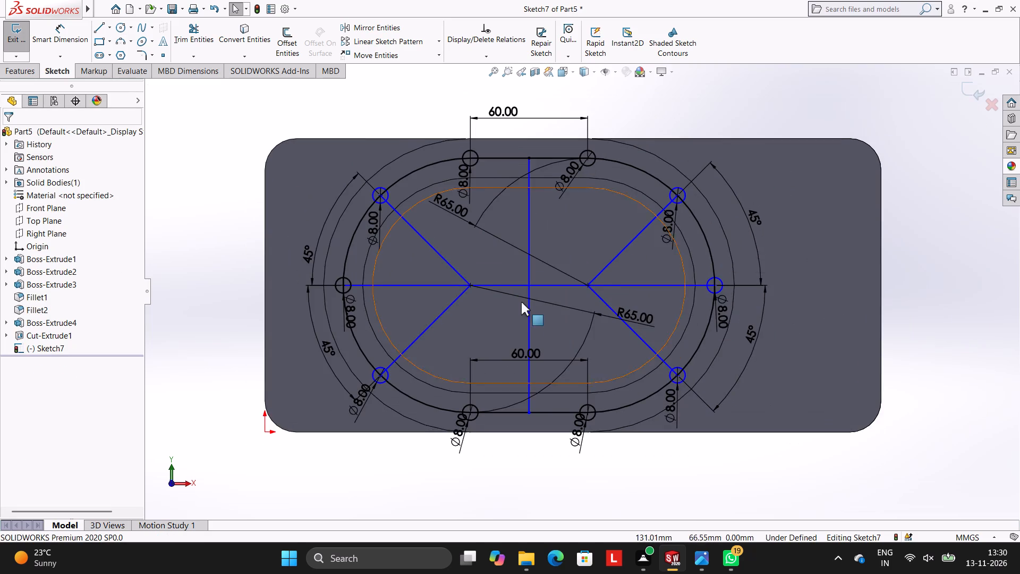
{"action": "scroll", "coordinate": [521, 302], "scroll_direction": "down", "scroll_amount": 1}
{"action": "scroll", "coordinate": [525, 299], "scroll_direction": "up", "scroll_amount": 1}
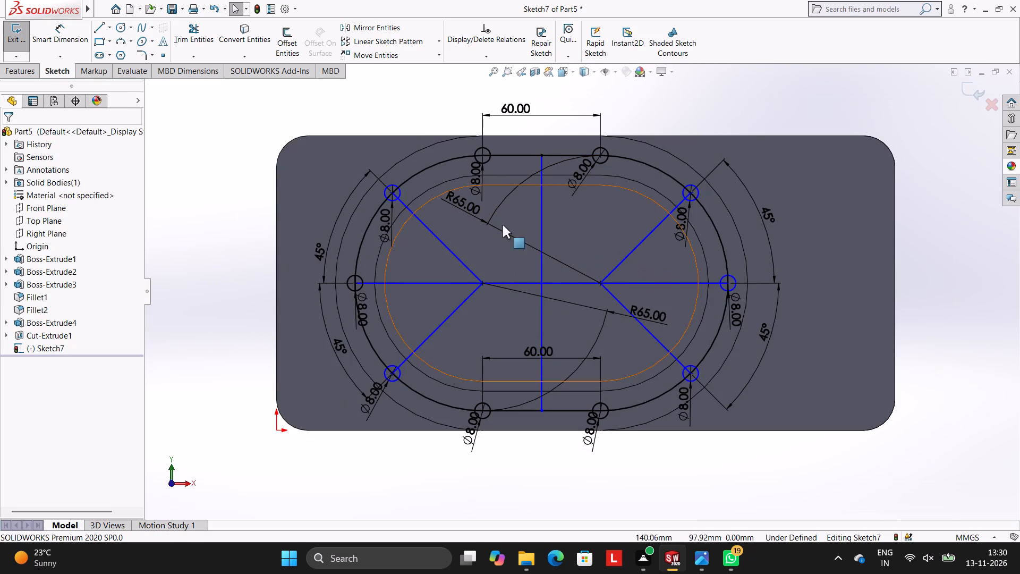
{"action": "left_click", "coordinate": [73, 29]}
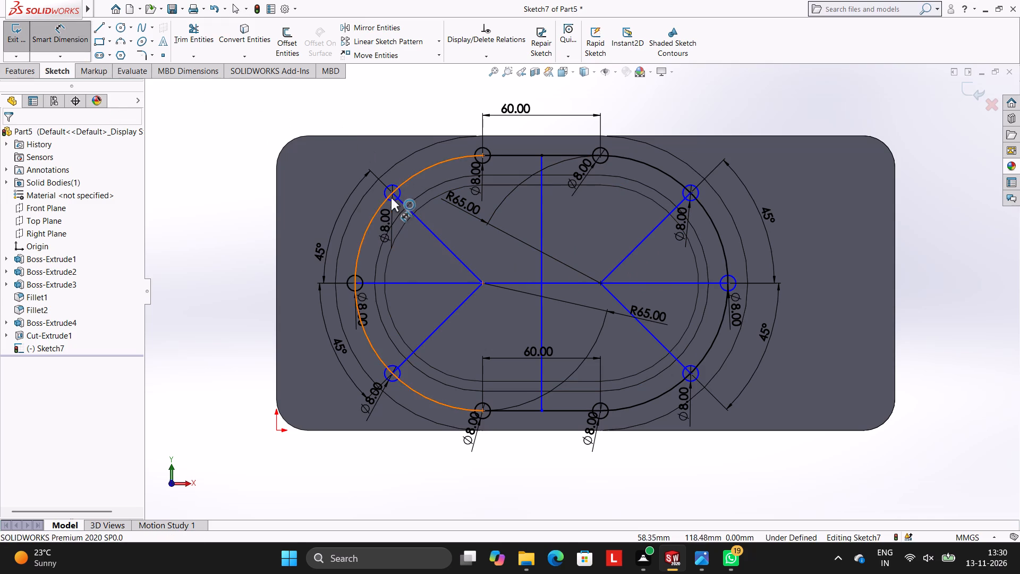
{"action": "left_click", "coordinate": [195, 30]}
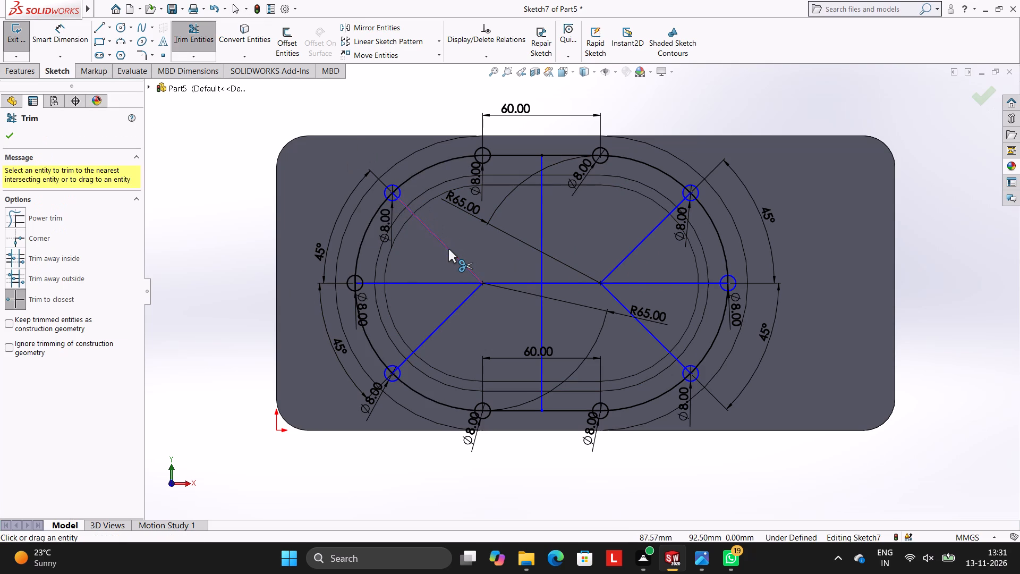
{"action": "left_click", "coordinate": [57, 30]}
{"action": "scroll", "coordinate": [275, 165], "scroll_direction": "down", "scroll_amount": 3}
{"action": "scroll", "coordinate": [541, 299], "scroll_direction": "up", "scroll_amount": 2}
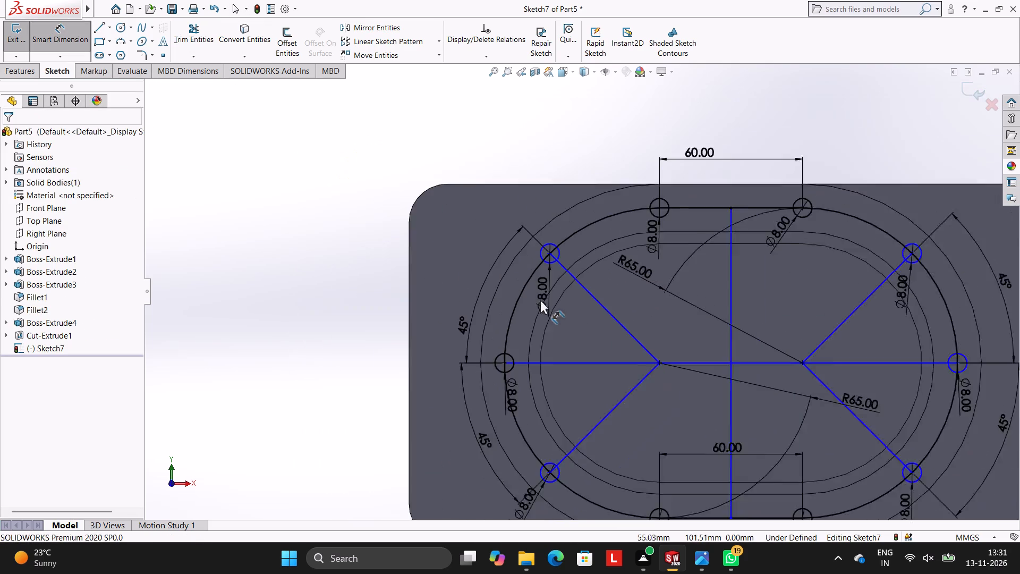
{"action": "scroll", "coordinate": [540, 300], "scroll_direction": "up", "scroll_amount": 1}
{"action": "scroll", "coordinate": [540, 302], "scroll_direction": "down", "scroll_amount": 2}
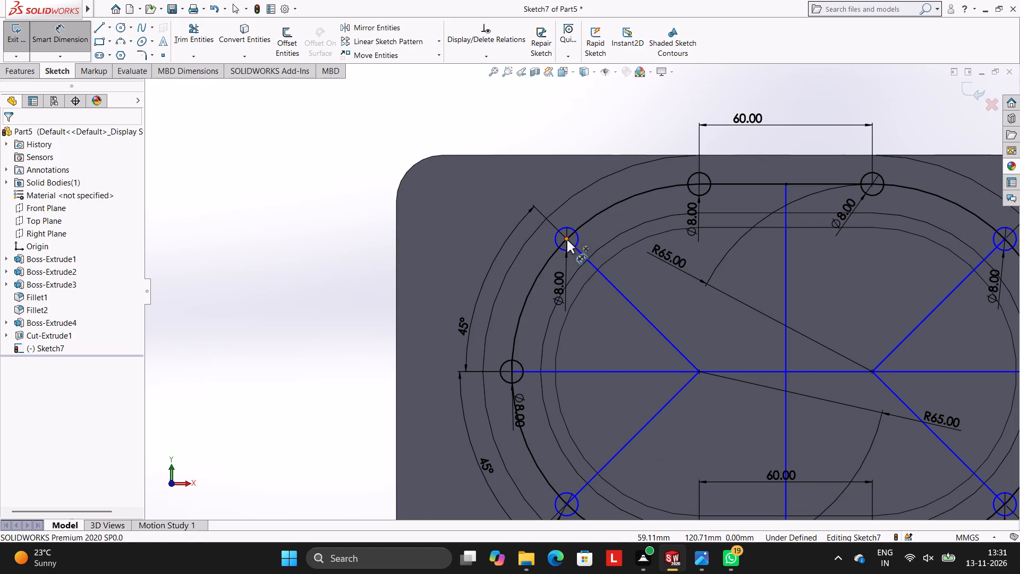
{"action": "left_click", "coordinate": [567, 240]}
{"action": "left_click", "coordinate": [512, 371]}
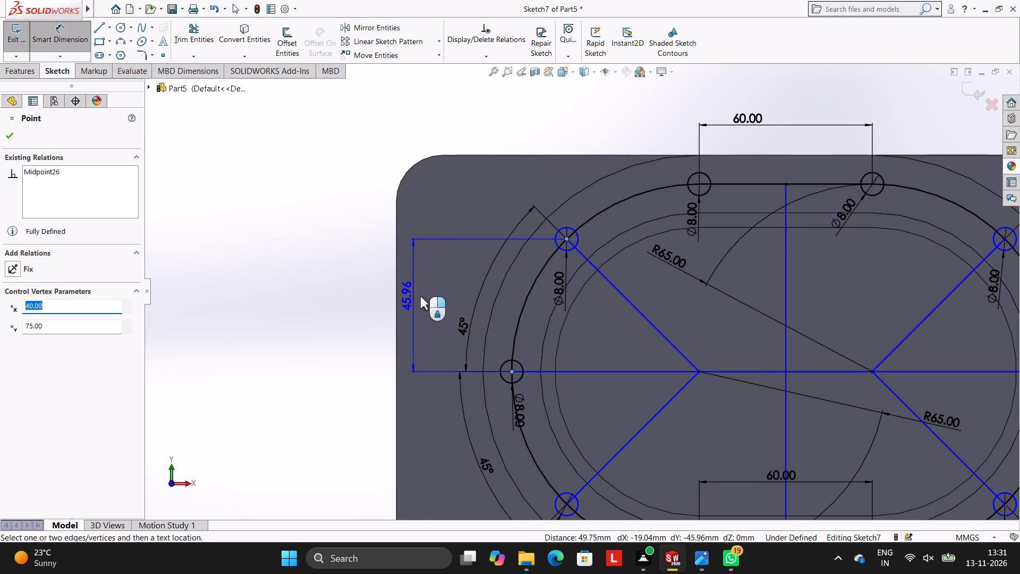
{"action": "left_click", "coordinate": [421, 296]}
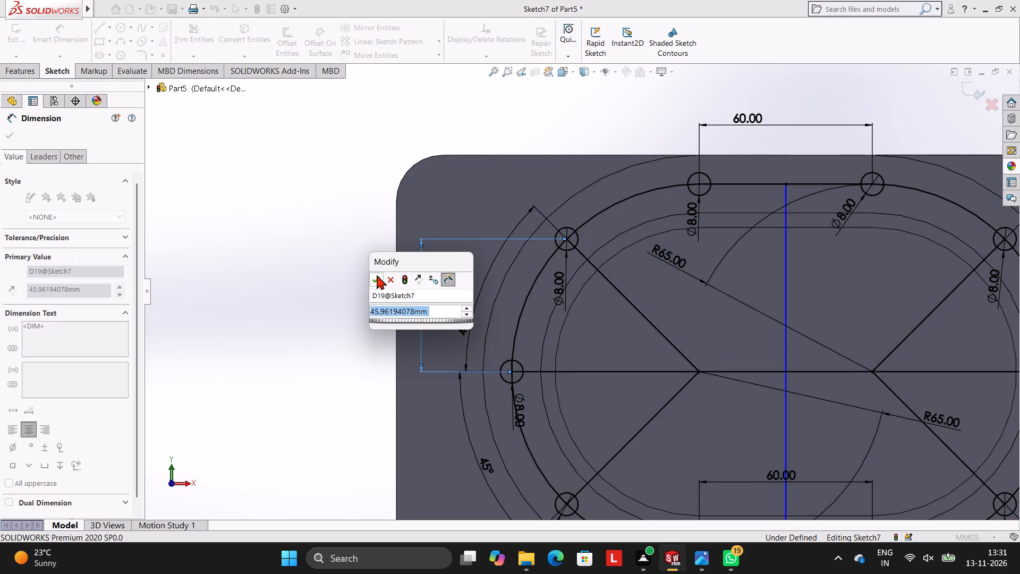
{"action": "left_click", "coordinate": [377, 275]}
{"action": "left_click", "coordinate": [350, 249]}
Dimension the horizontal distance from the right arc's centre to the centre of the rightmost circle.
{"action": "scroll", "coordinate": [690, 416], "scroll_direction": "up", "scroll_amount": 4}
{"action": "scroll", "coordinate": [695, 407], "scroll_direction": "down", "scroll_amount": 2}
{"action": "scroll", "coordinate": [858, 274], "scroll_direction": "down", "scroll_amount": 3}
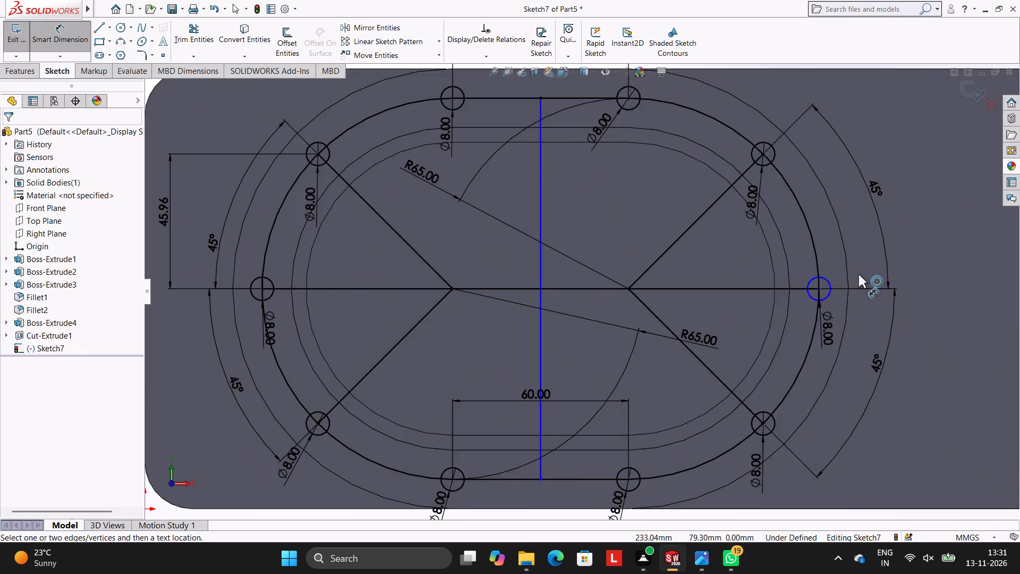
{"action": "scroll", "coordinate": [843, 301], "scroll_direction": "down", "scroll_amount": 2}
{"action": "left_click", "coordinate": [748, 289]}
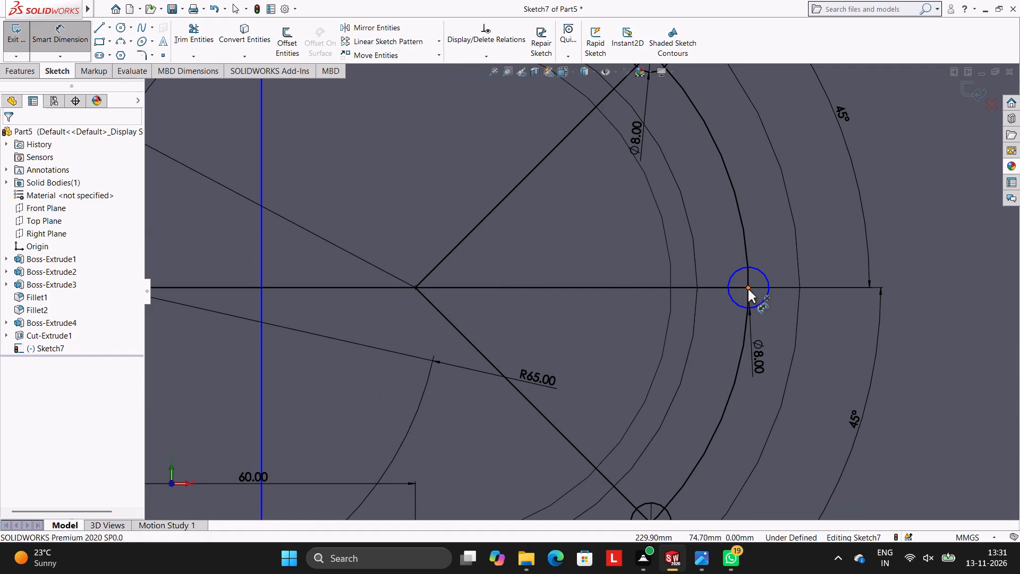
{"action": "left_click", "coordinate": [415, 286]}
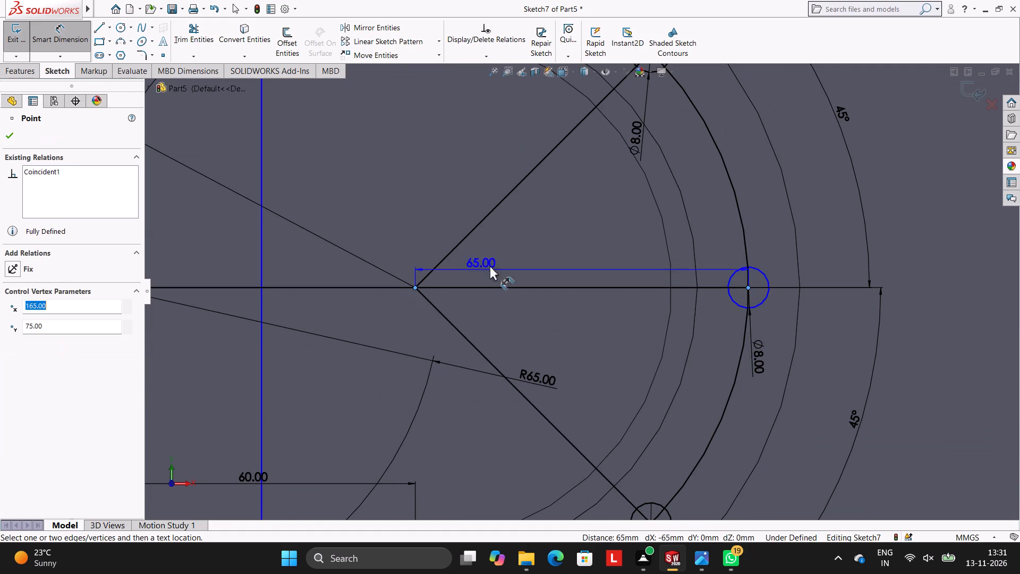
{"action": "left_click", "coordinate": [585, 225]}
{"action": "left_click", "coordinate": [535, 210]}
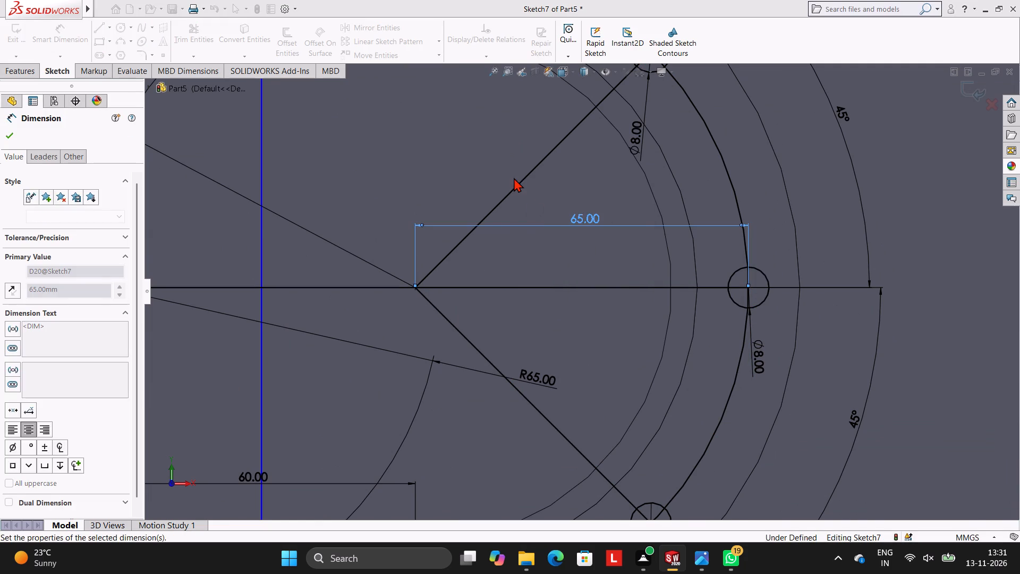
{"action": "left_click", "coordinate": [514, 178]}
Delete the vertical line running through the middle of the slot outline.
{"action": "scroll", "coordinate": [505, 167], "scroll_direction": "up", "scroll_amount": 8}
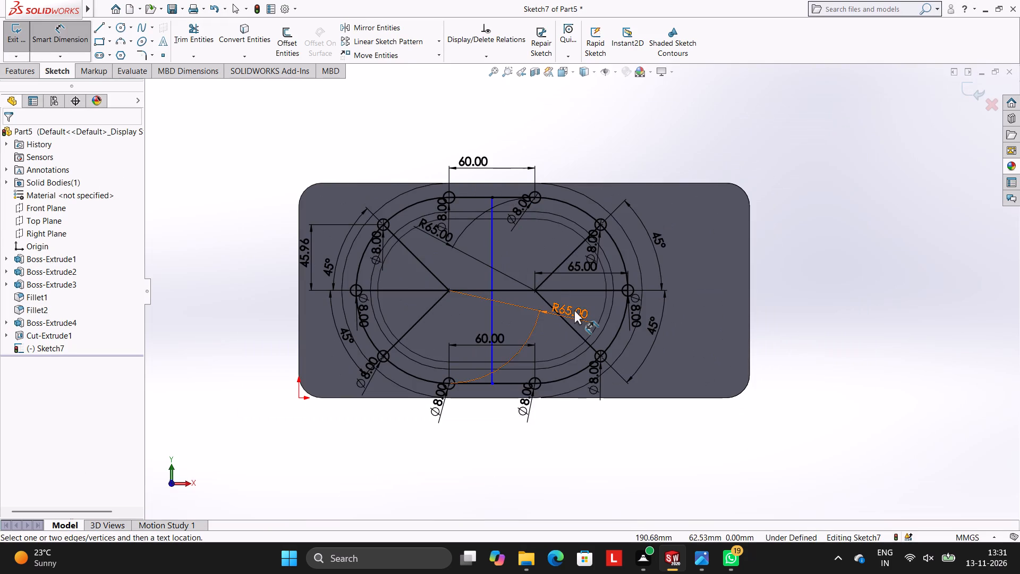
{"action": "scroll", "coordinate": [574, 310], "scroll_direction": "down", "scroll_amount": 2}
{"action": "left_click", "coordinate": [453, 201]}
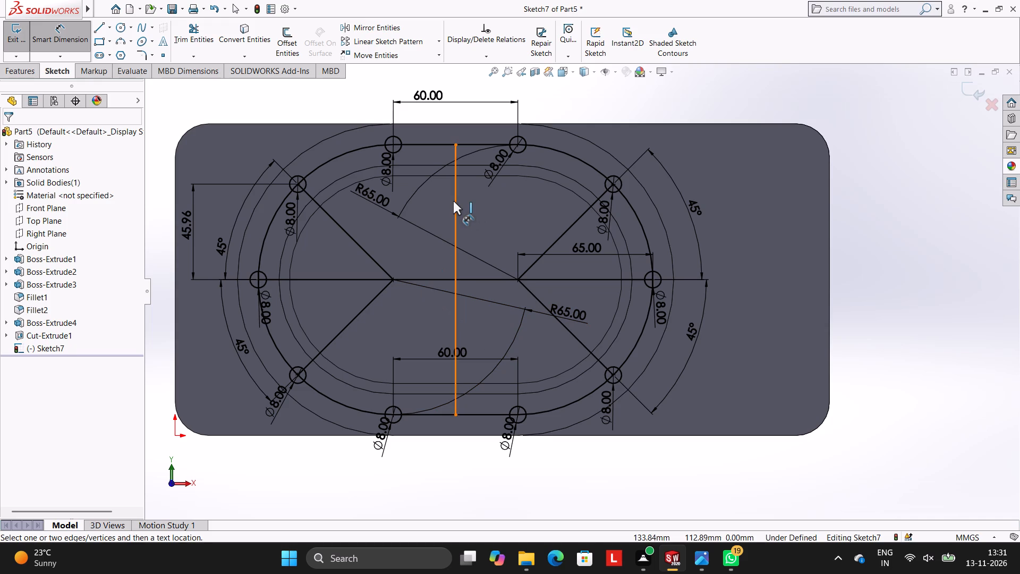
{"action": "key", "text": "Delete"}
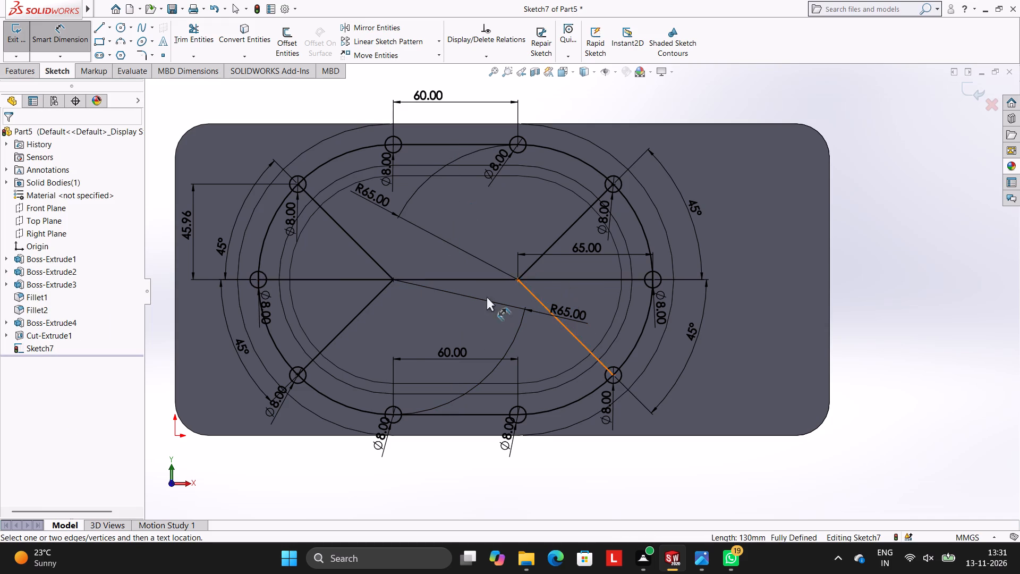
Start an Extruded Cut from the hole sketch and select all regions of the leftmost circle on the horizontal centreline.
{"action": "scroll", "coordinate": [471, 288], "scroll_direction": "up", "scroll_amount": 2}
{"action": "scroll", "coordinate": [471, 288], "scroll_direction": "down", "scroll_amount": 1}
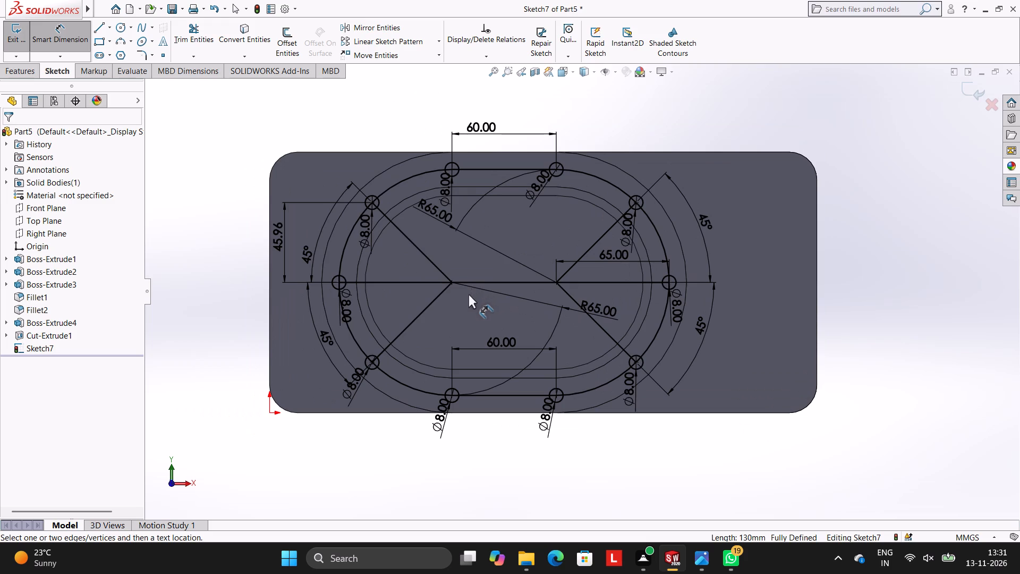
{"action": "left_click", "coordinate": [25, 73]}
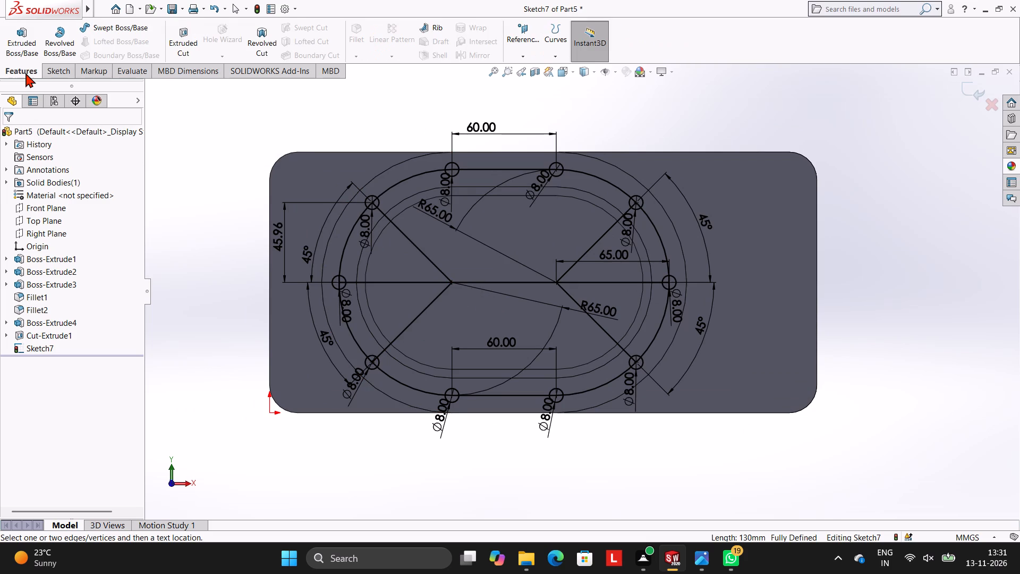
{"action": "left_click", "coordinate": [177, 31]}
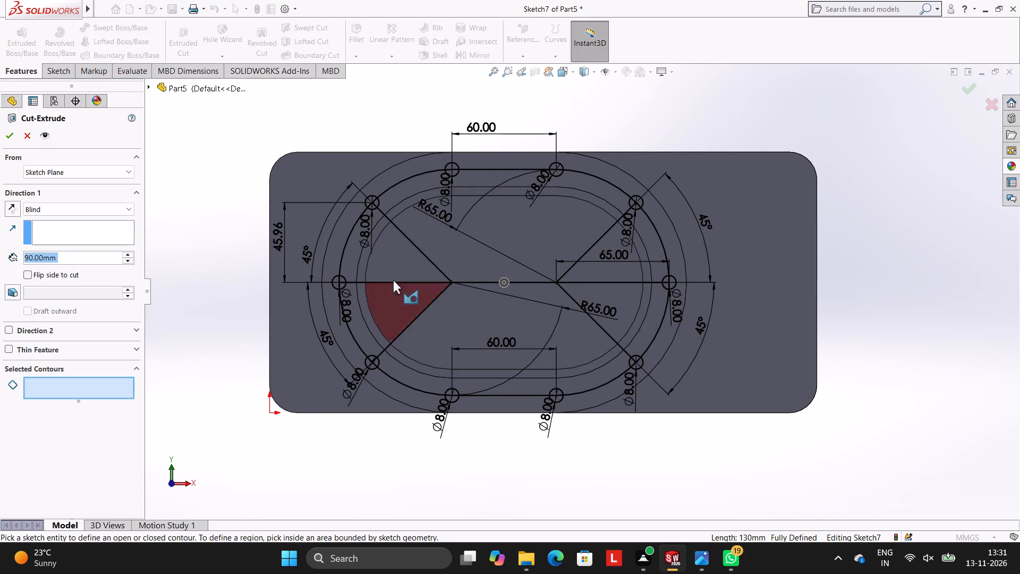
{"action": "scroll", "coordinate": [393, 279], "scroll_direction": "down", "scroll_amount": 4}
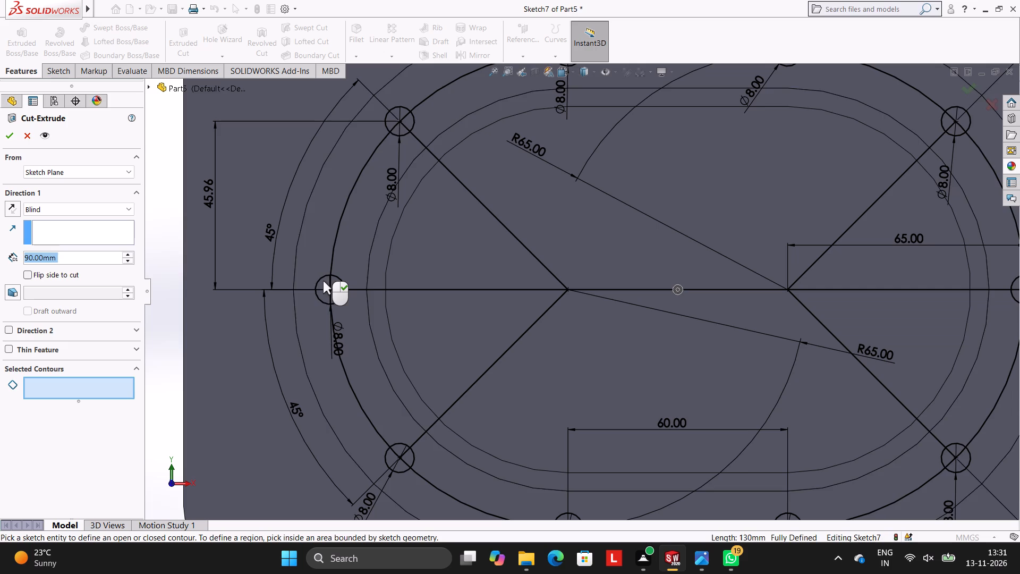
{"action": "left_click", "coordinate": [323, 281]}
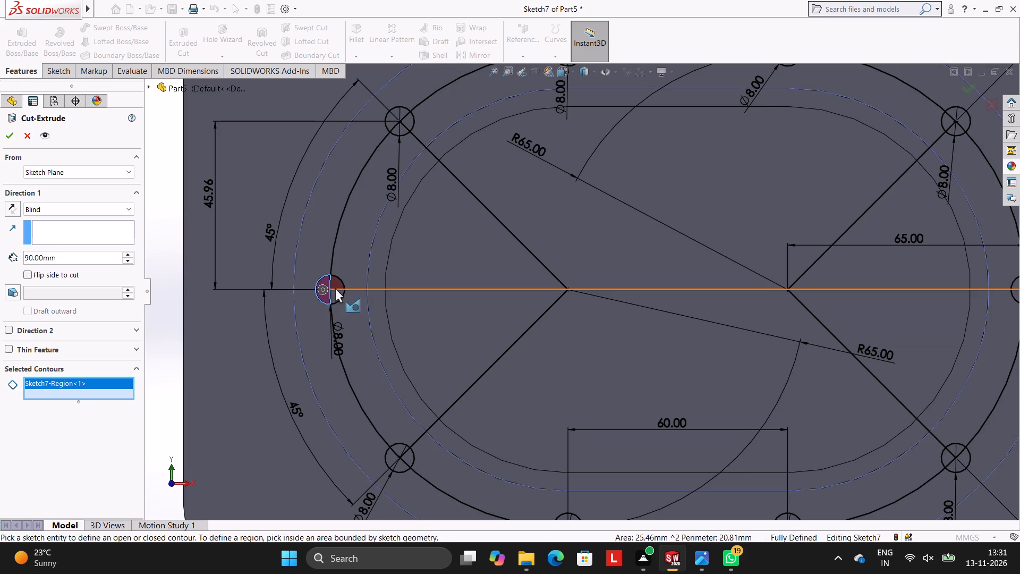
{"action": "left_click", "coordinate": [334, 293]}
{"action": "left_click", "coordinate": [335, 282]}
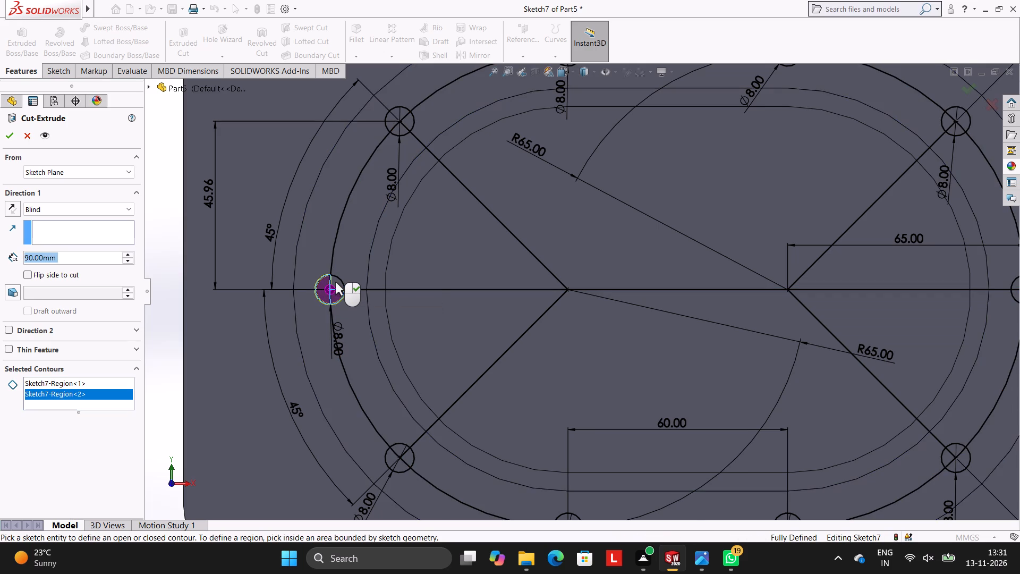
{"action": "left_click", "coordinate": [335, 282]}
{"action": "scroll", "coordinate": [335, 282], "scroll_direction": "down", "scroll_amount": 5}
{"action": "left_click", "coordinate": [407, 289]}
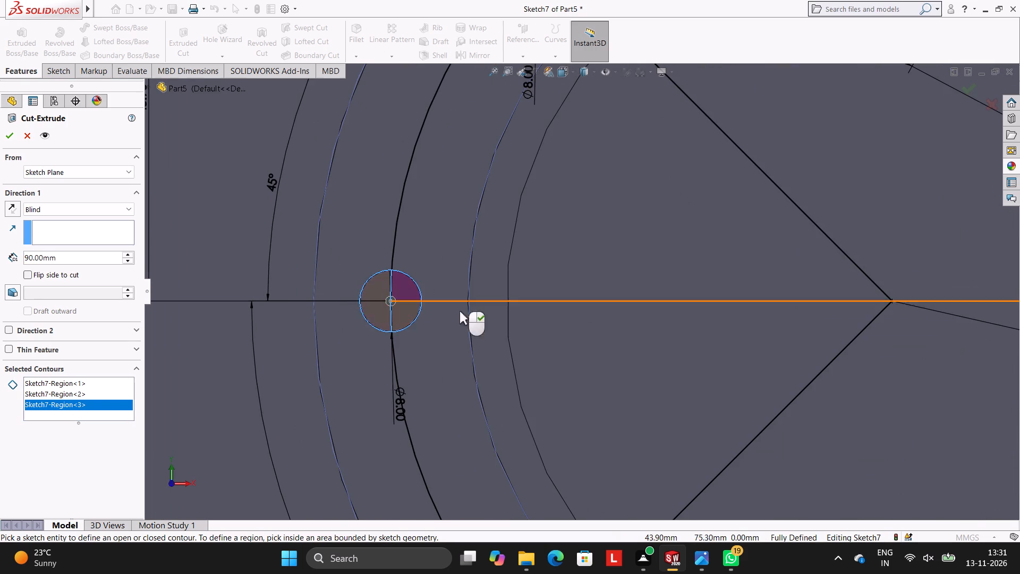
Add all regions of the lower left diagonal circle and both circles on the slot outline's lower straight edge to the cut.
{"action": "scroll", "coordinate": [489, 309], "scroll_direction": "up", "scroll_amount": 6}
{"action": "scroll", "coordinate": [648, 424], "scroll_direction": "down", "scroll_amount": 5}
{"action": "scroll", "coordinate": [528, 428], "scroll_direction": "down", "scroll_amount": 4}
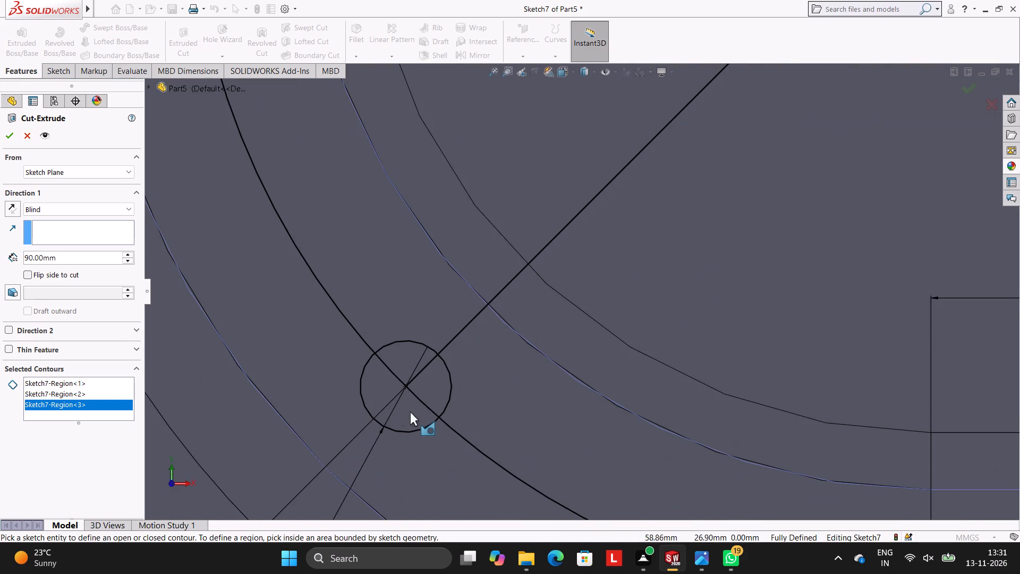
{"action": "left_click", "coordinate": [410, 411]}
{"action": "left_click", "coordinate": [426, 392]}
{"action": "left_click", "coordinate": [396, 362]}
{"action": "scroll", "coordinate": [571, 382], "scroll_direction": "up", "scroll_amount": 4}
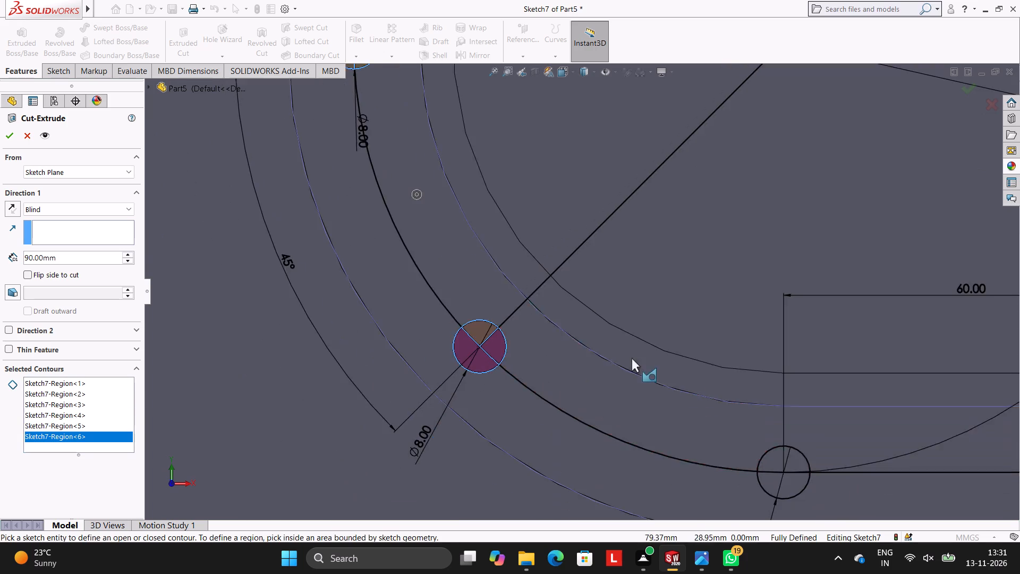
{"action": "scroll", "coordinate": [632, 358], "scroll_direction": "up", "scroll_amount": 3}
{"action": "scroll", "coordinate": [764, 354], "scroll_direction": "down", "scroll_amount": 4}
{"action": "left_click", "coordinate": [585, 434]}
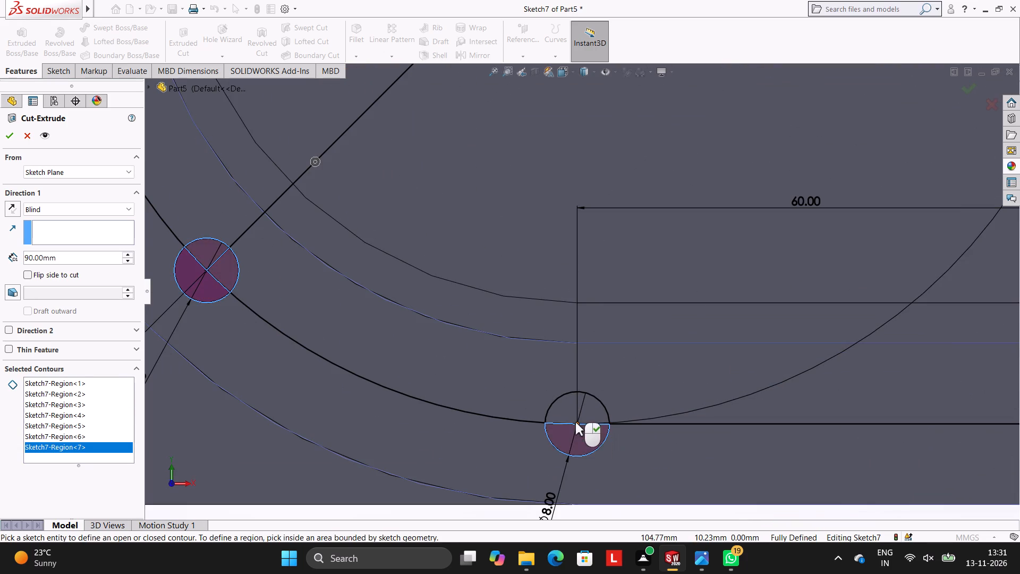
{"action": "left_click", "coordinate": [569, 412]}
{"action": "scroll", "coordinate": [685, 401], "scroll_direction": "up", "scroll_amount": 7}
{"action": "scroll", "coordinate": [734, 390], "scroll_direction": "down", "scroll_amount": 4}
{"action": "scroll", "coordinate": [709, 246], "scroll_direction": "down", "scroll_amount": 4}
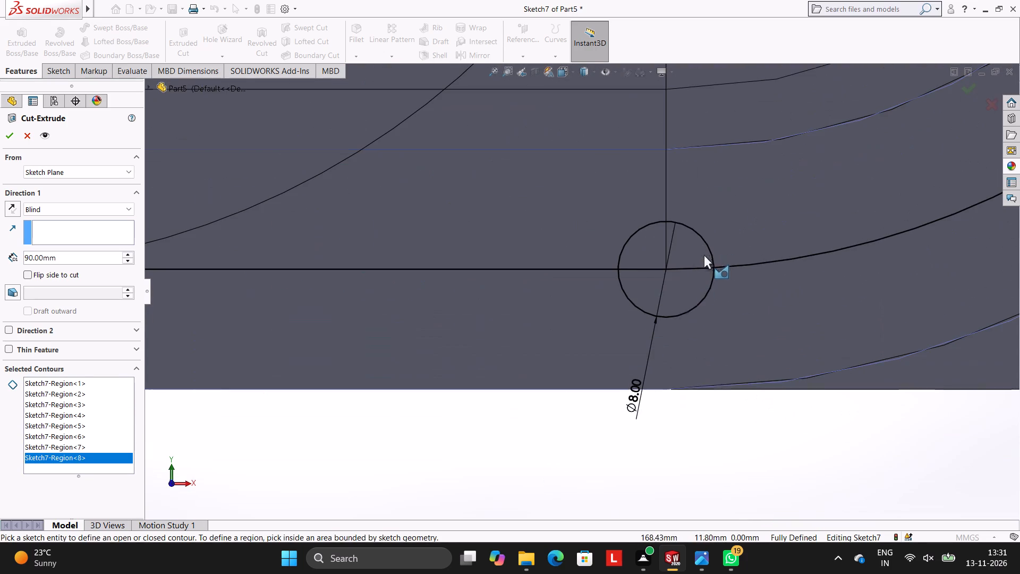
{"action": "left_click", "coordinate": [657, 287]}
{"action": "left_click", "coordinate": [656, 250]}
Add all regions of the lower right diagonal circle and the rightmost centreline circle to the cut contours.
{"action": "scroll", "coordinate": [674, 250], "scroll_direction": "up", "scroll_amount": 10}
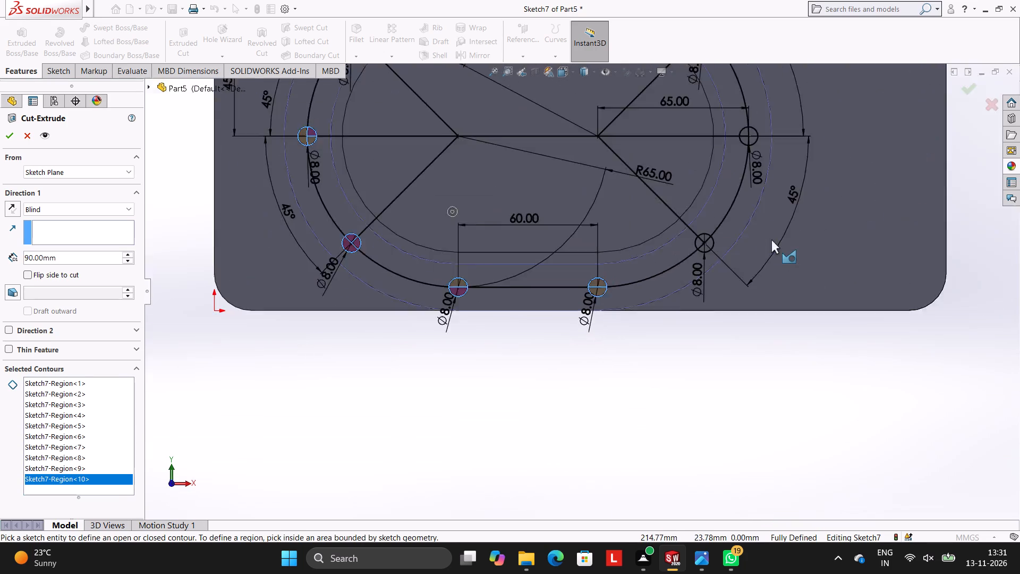
{"action": "scroll", "coordinate": [771, 239], "scroll_direction": "down", "scroll_amount": 5}
{"action": "scroll", "coordinate": [704, 259], "scroll_direction": "down", "scroll_amount": 5}
{"action": "left_click", "coordinate": [473, 284]}
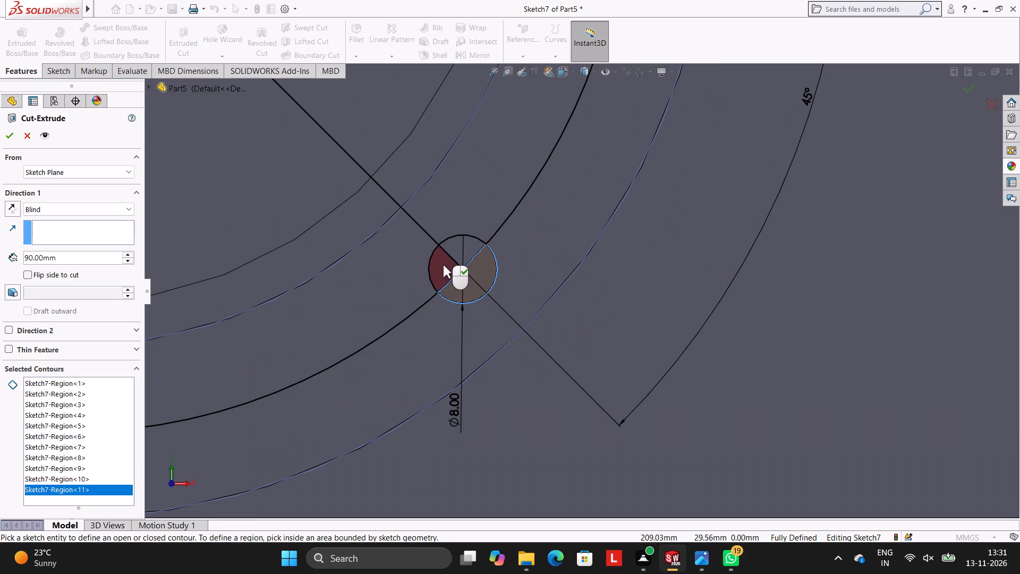
{"action": "left_click", "coordinate": [443, 265]}
{"action": "left_click", "coordinate": [456, 251]}
{"action": "scroll", "coordinate": [462, 245], "scroll_direction": "up", "scroll_amount": 12}
{"action": "scroll", "coordinate": [604, 175], "scroll_direction": "down", "scroll_amount": 7}
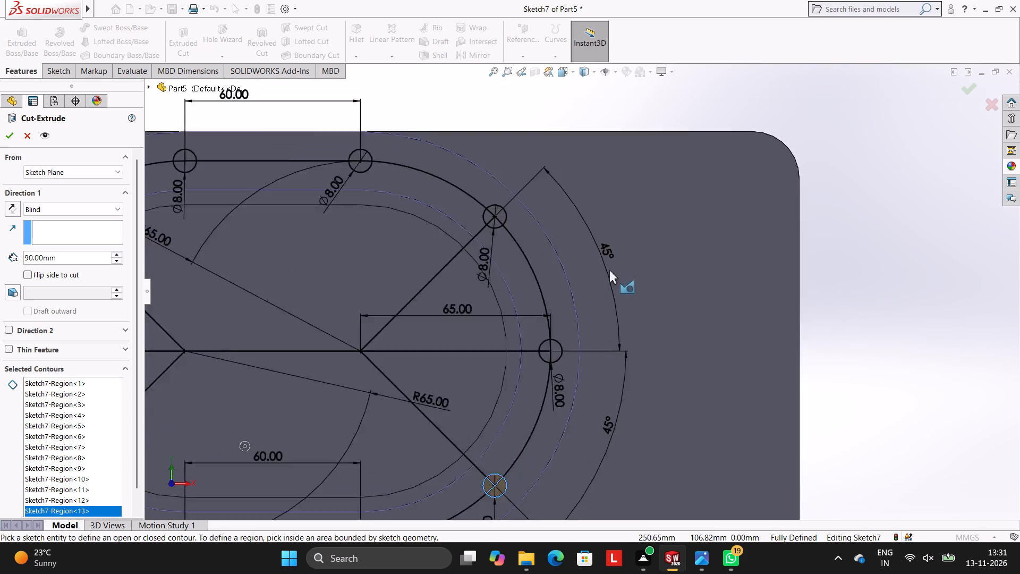
{"action": "scroll", "coordinate": [609, 269], "scroll_direction": "down", "scroll_amount": 7}
{"action": "left_click", "coordinate": [477, 433]}
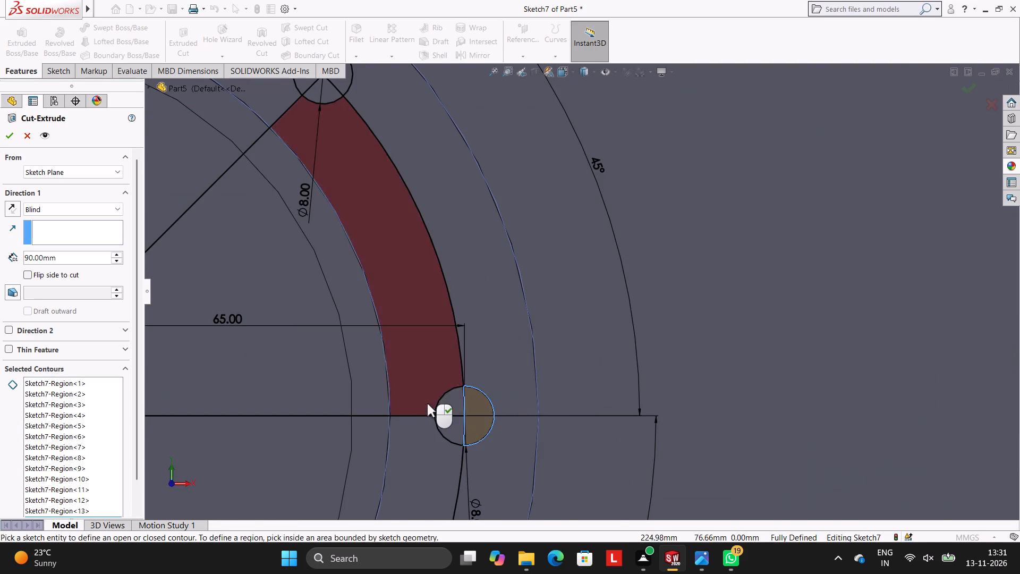
{"action": "left_click", "coordinate": [445, 403]}
{"action": "left_click", "coordinate": [451, 422]}
Add all regions of the upper right diagonal circle and the right-hand circle on the upper straight edge to the cut contours.
{"action": "scroll", "coordinate": [448, 335], "scroll_direction": "up", "scroll_amount": 8}
{"action": "scroll", "coordinate": [486, 234], "scroll_direction": "down", "scroll_amount": 10}
{"action": "left_click", "coordinate": [559, 267]}
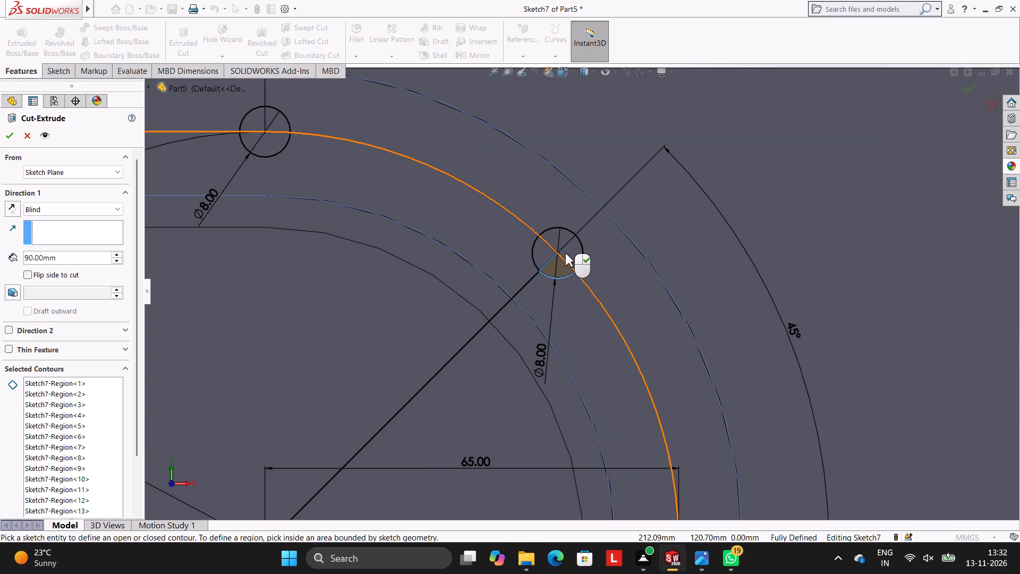
{"action": "left_click", "coordinate": [567, 253]}
{"action": "left_click", "coordinate": [541, 250]}
{"action": "scroll", "coordinate": [465, 254], "scroll_direction": "up", "scroll_amount": 6}
{"action": "scroll", "coordinate": [469, 251], "scroll_direction": "down", "scroll_amount": 9}
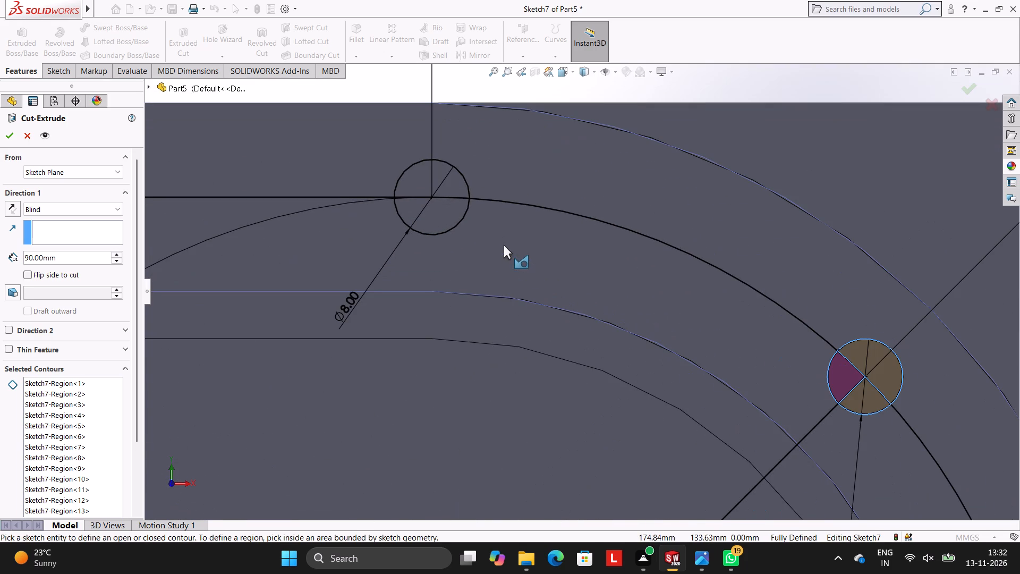
{"action": "left_click", "coordinate": [446, 210]}
{"action": "left_click", "coordinate": [445, 184]}
Add all regions of the left-hand circle on the upper straight edge and the upper left diagonal circle to the cut.
{"action": "scroll", "coordinate": [432, 190], "scroll_direction": "up", "scroll_amount": 4}
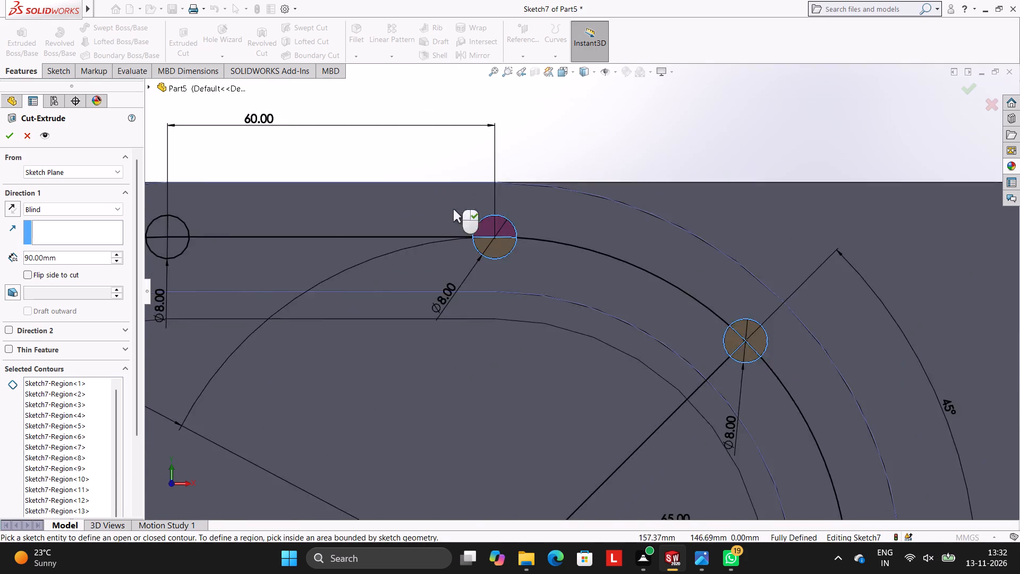
{"action": "scroll", "coordinate": [453, 209], "scroll_direction": "up", "scroll_amount": 7}
{"action": "scroll", "coordinate": [385, 256], "scroll_direction": "down", "scroll_amount": 8}
{"action": "left_click", "coordinate": [622, 286]}
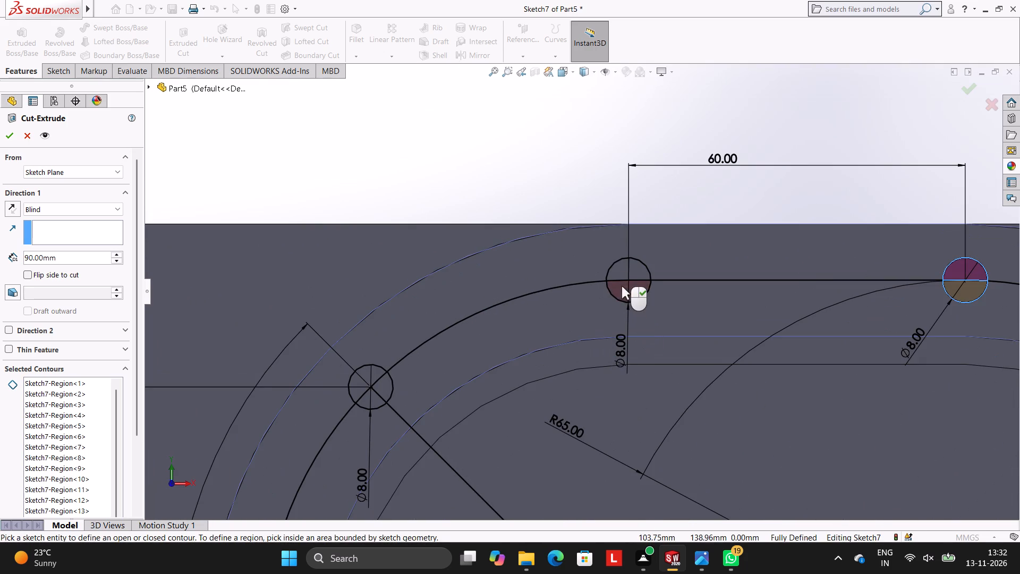
{"action": "left_click", "coordinate": [620, 271]}
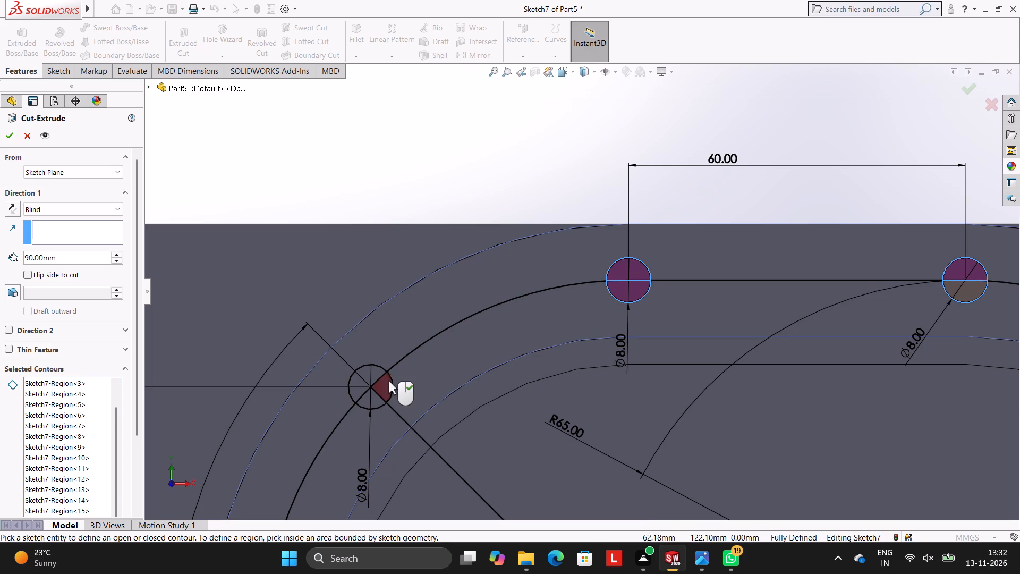
{"action": "left_click", "coordinate": [384, 381]}
{"action": "left_click", "coordinate": [370, 393]}
{"action": "left_click", "coordinate": [352, 390]}
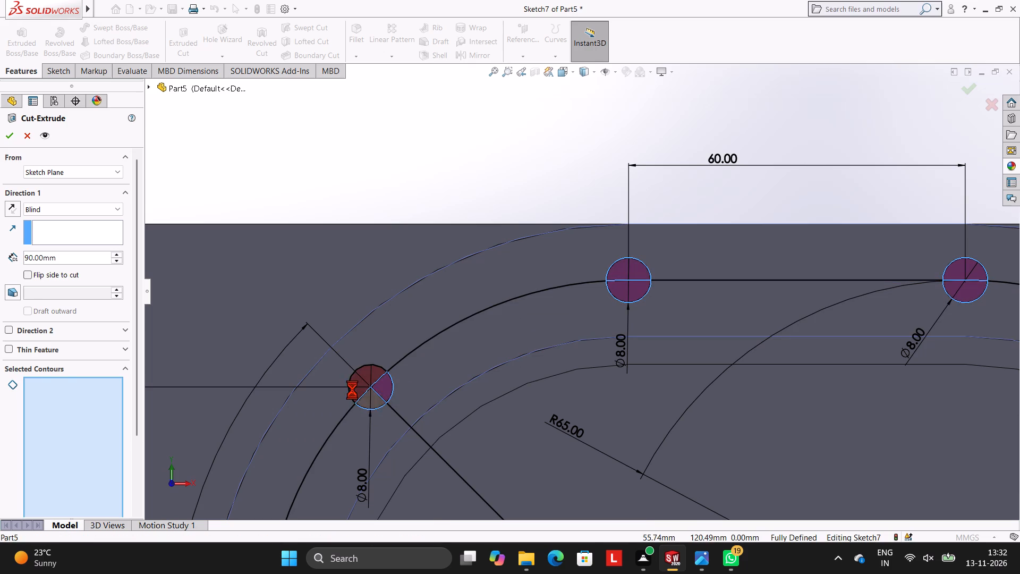
Set the blind cut depth to 20 mm and complete the cut of the ten 8 mm holes.
{"action": "scroll", "coordinate": [416, 390], "scroll_direction": "up", "scroll_amount": 8}
{"action": "scroll", "coordinate": [497, 453], "scroll_direction": "down", "scroll_amount": 3}
{"action": "scroll", "coordinate": [761, 375], "scroll_direction": "up", "scroll_amount": 5}
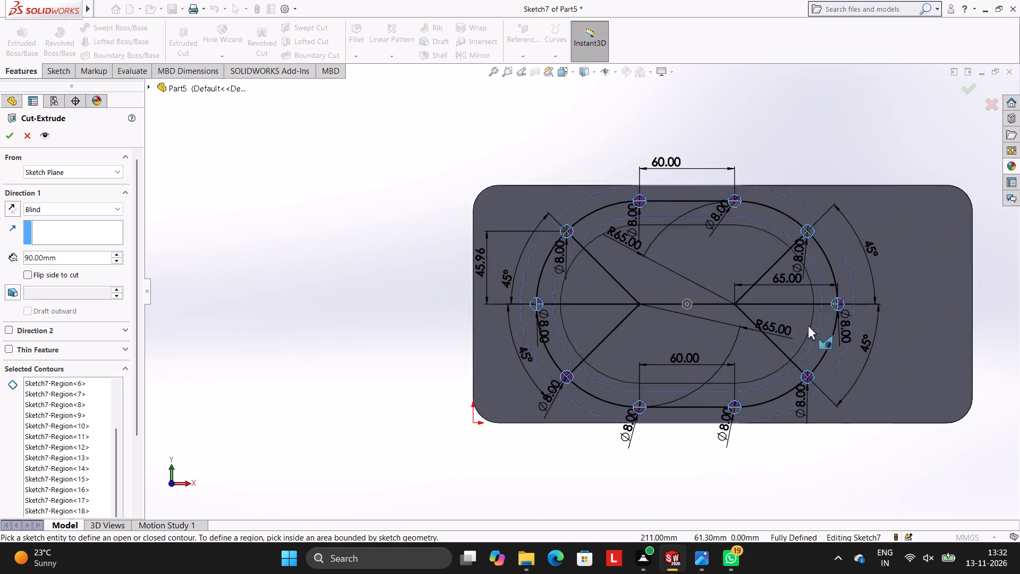
{"action": "scroll", "coordinate": [808, 325], "scroll_direction": "up", "scroll_amount": 2}
{"action": "scroll", "coordinate": [808, 325], "scroll_direction": "down", "scroll_amount": 3}
{"action": "scroll", "coordinate": [489, 249], "scroll_direction": "up", "scroll_amount": 2}
{"action": "scroll", "coordinate": [498, 237], "scroll_direction": "down", "scroll_amount": 3}
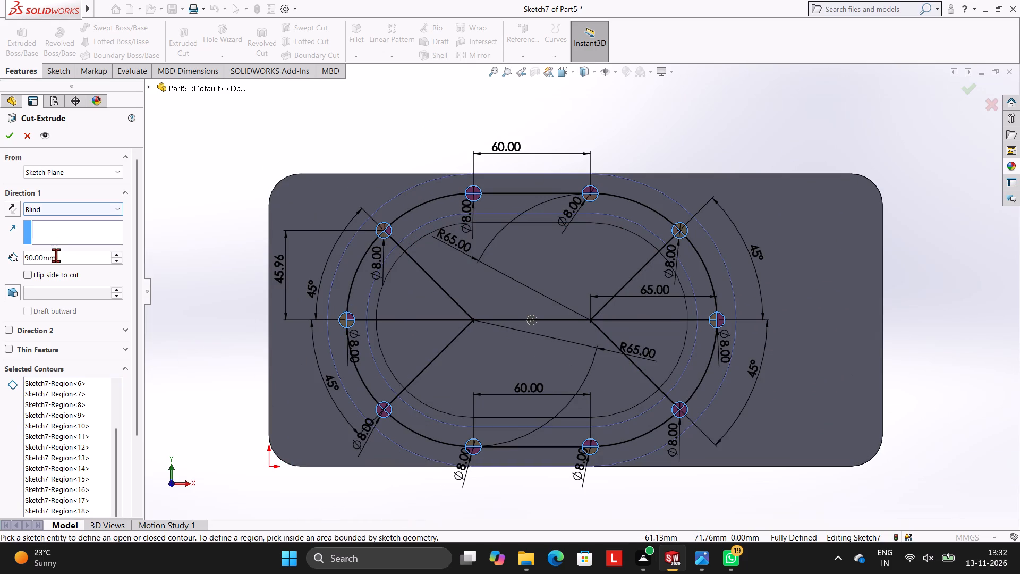
{"action": "left_click", "coordinate": [62, 258]}
{"action": "key", "text": "BackSpace"}
{"action": "key", "text": "BackSpace"}
{"action": "key", "text": "BackSpace"}
{"action": "key", "text": "BackSpace"}
{"action": "key", "text": "BackSpace"}
{"action": "key", "text": "BackSpace"}
{"action": "key", "text": "BackSpace"}
{"action": "key", "text": "BackSpace"}
{"action": "key", "text": "BackSpace"}
{"action": "key", "text": "BackSpace"}
{"action": "key", "text": "BackSpace"}
{"action": "key", "text": "BackSpace"}
{"action": "key", "text": "BackSpace"}
{"action": "key", "text": "BackSpace"}
{"action": "key", "text": "BackSpace"}
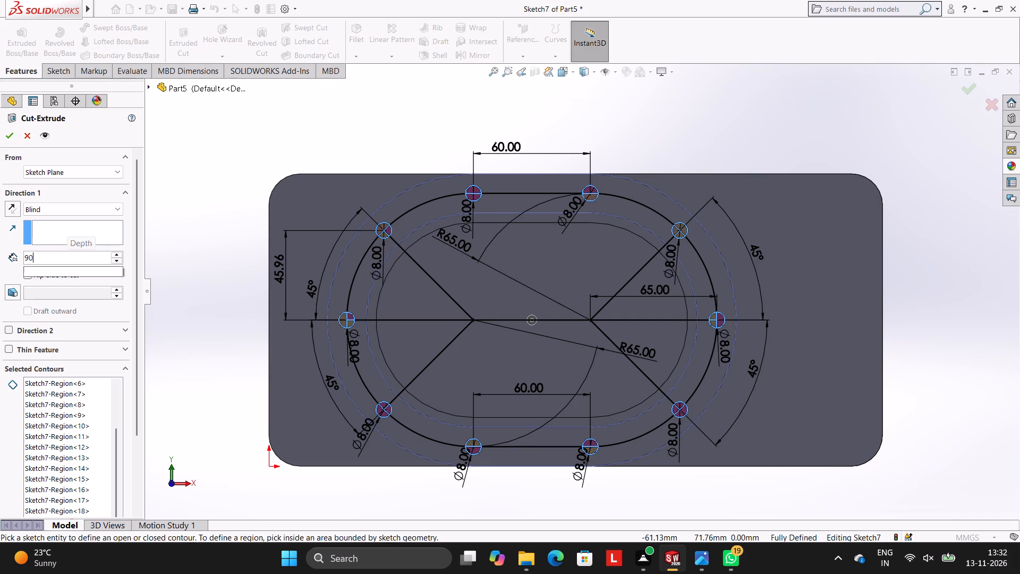
{"action": "type", "text": "20"}
{"action": "key", "text": "Return"}
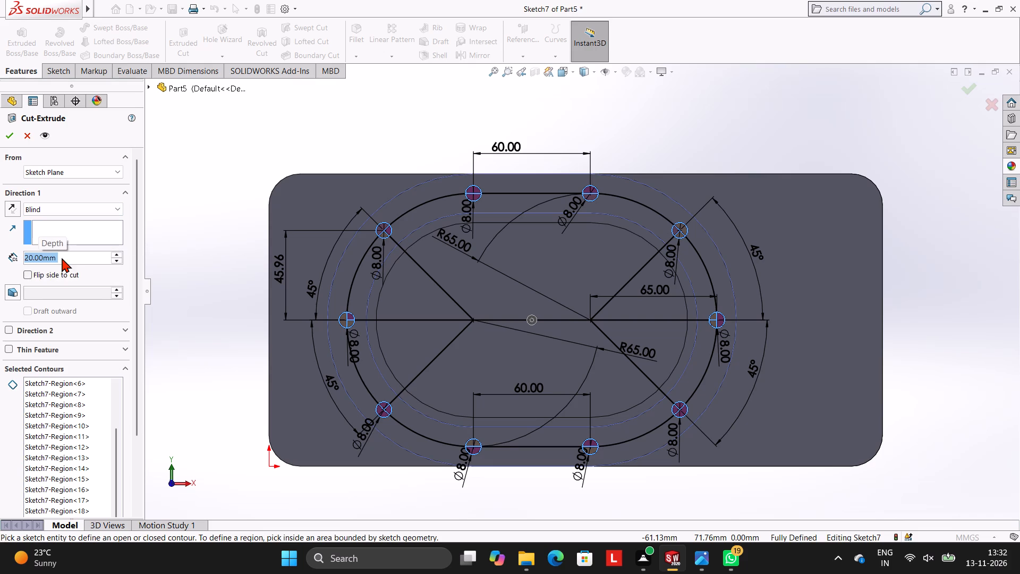
{"action": "left_click", "coordinate": [7, 134]}
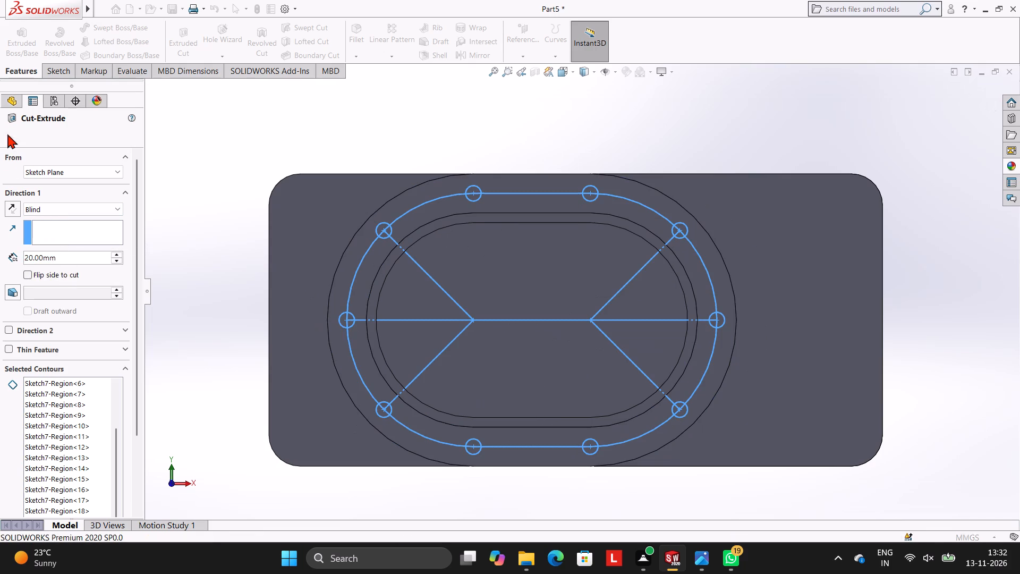
{"action": "left_click", "coordinate": [190, 138]}
Open a new sketch on the plate's top face beside the slot-shaped boss.
{"action": "middle_click_drag", "start_coordinate": [482, 282], "coordinate": [466, 168]}
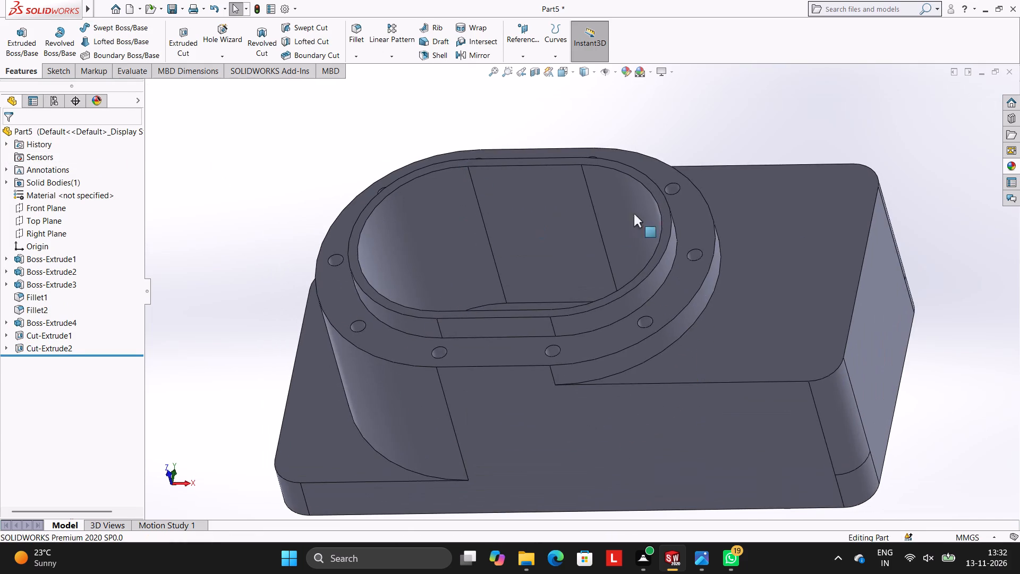
{"action": "middle_click_drag", "start_coordinate": [658, 204], "coordinate": [641, 188]}
{"action": "middle_click_drag", "start_coordinate": [845, 206], "coordinate": [851, 224]}
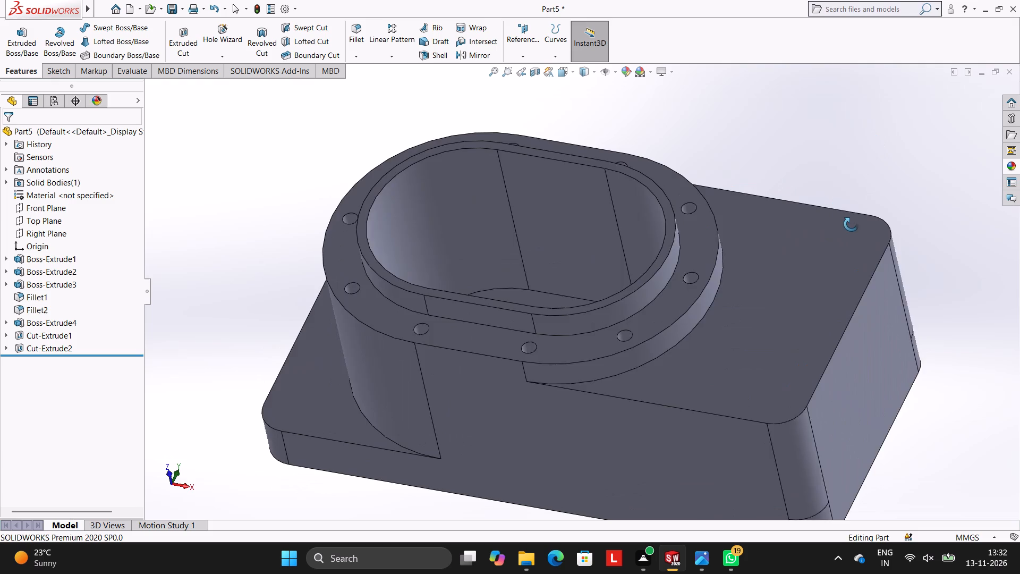
{"action": "middle_click_drag", "start_coordinate": [851, 224], "coordinate": [874, 232]}
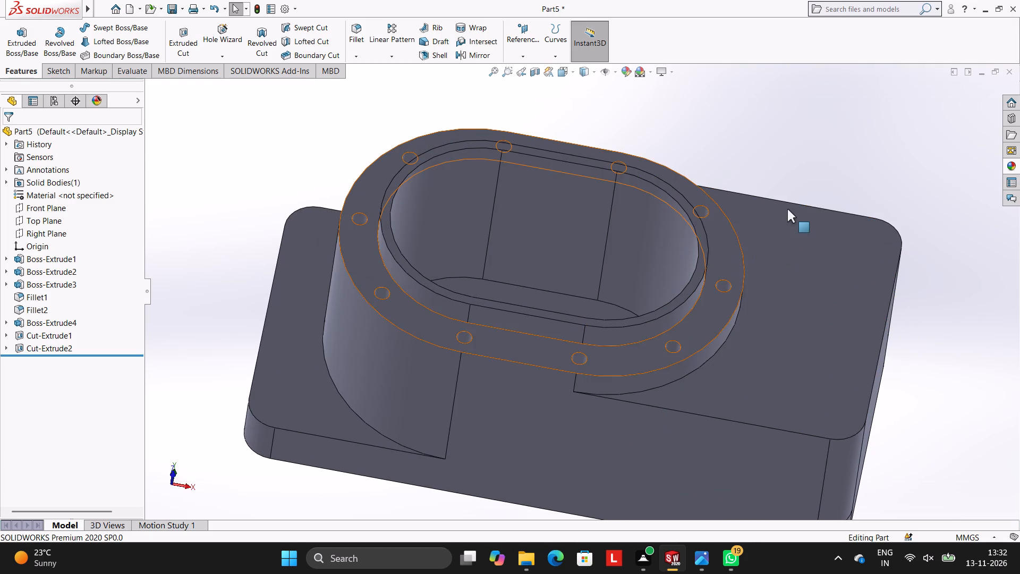
{"action": "middle_click_drag", "start_coordinate": [742, 267], "coordinate": [742, 296]}
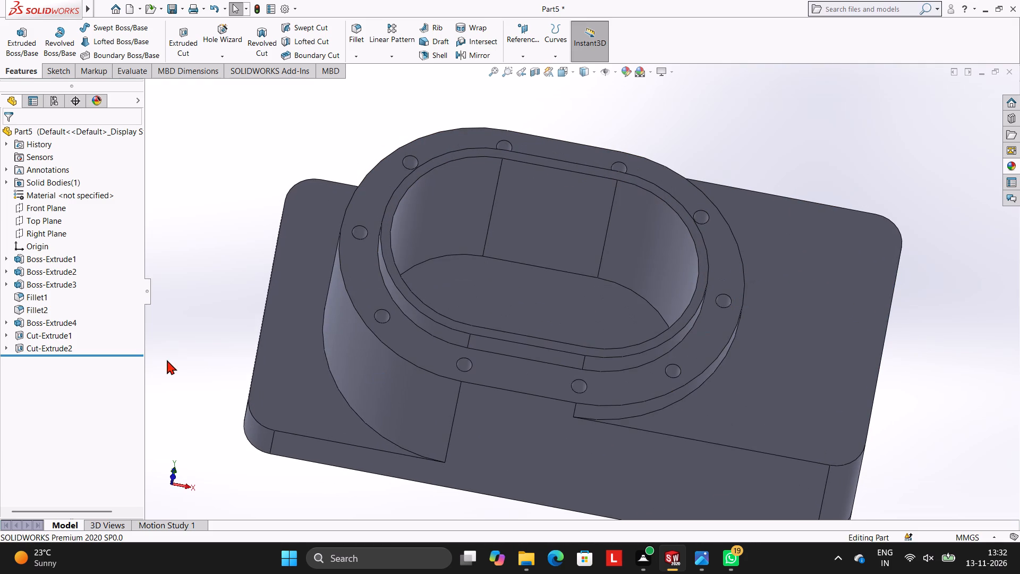
{"action": "left_click", "coordinate": [299, 355]}
{"action": "left_click", "coordinate": [345, 326]}
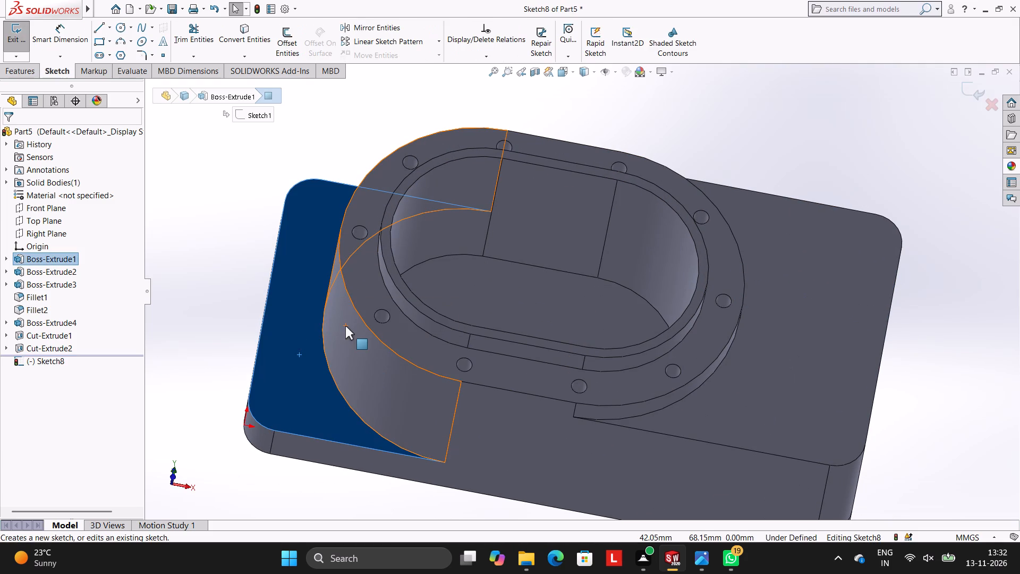
{"action": "key", "text": "ctrl+8"}
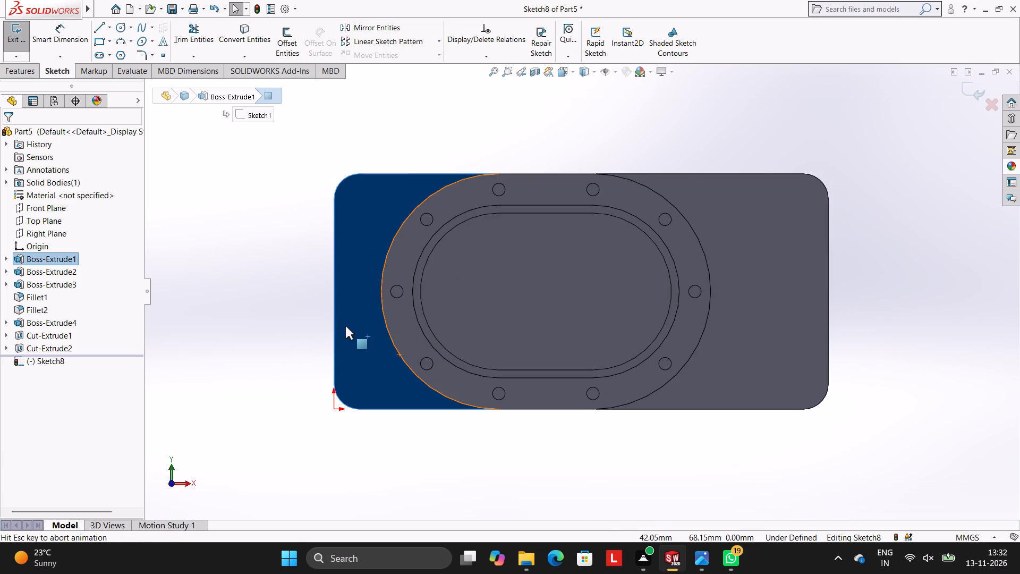
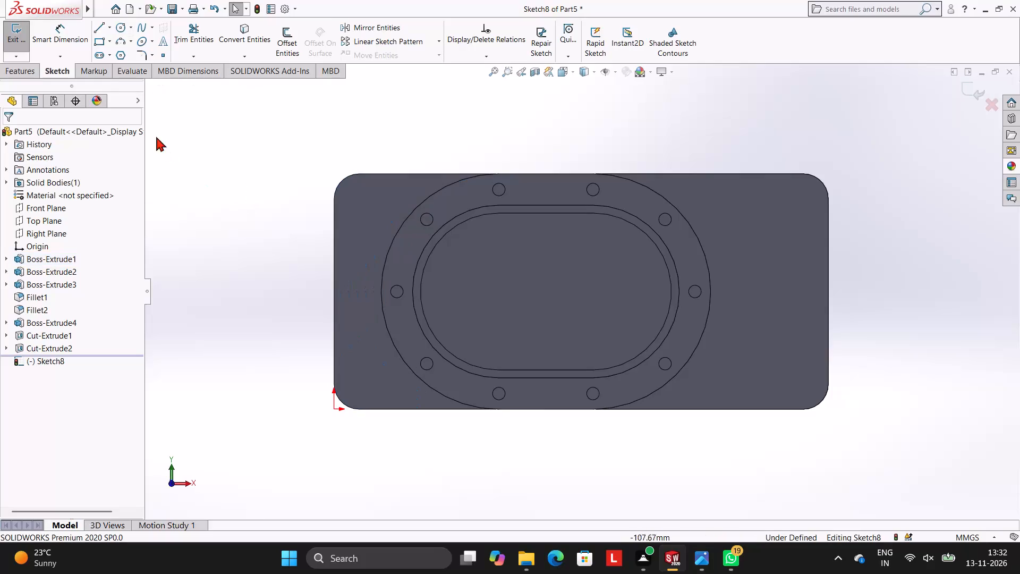
Sketch a 16 mm diameter circle centred on the rounding of the plate's upper left corner.
{"action": "left_click", "coordinate": [120, 23]}
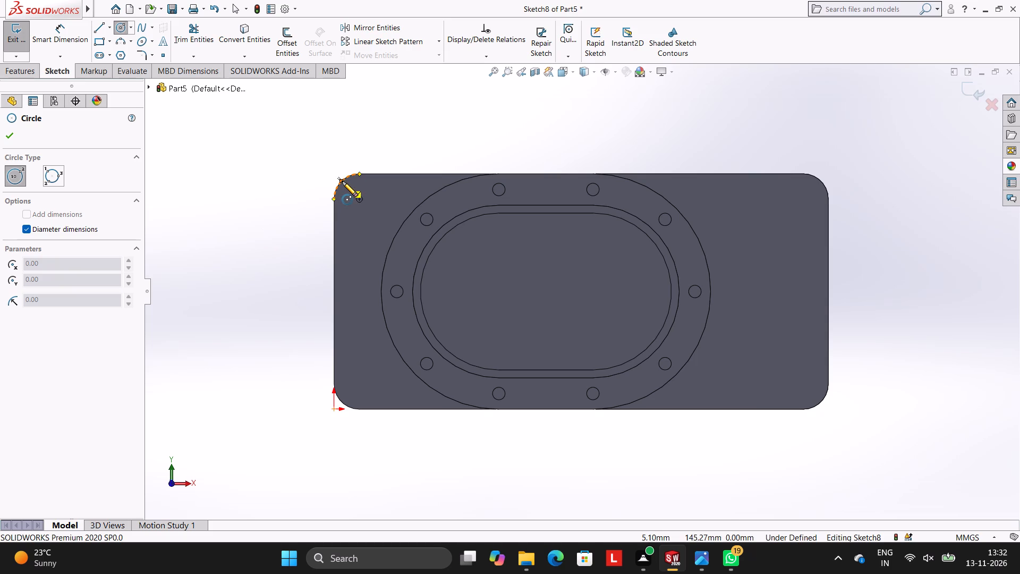
{"action": "left_click", "coordinate": [359, 198]}
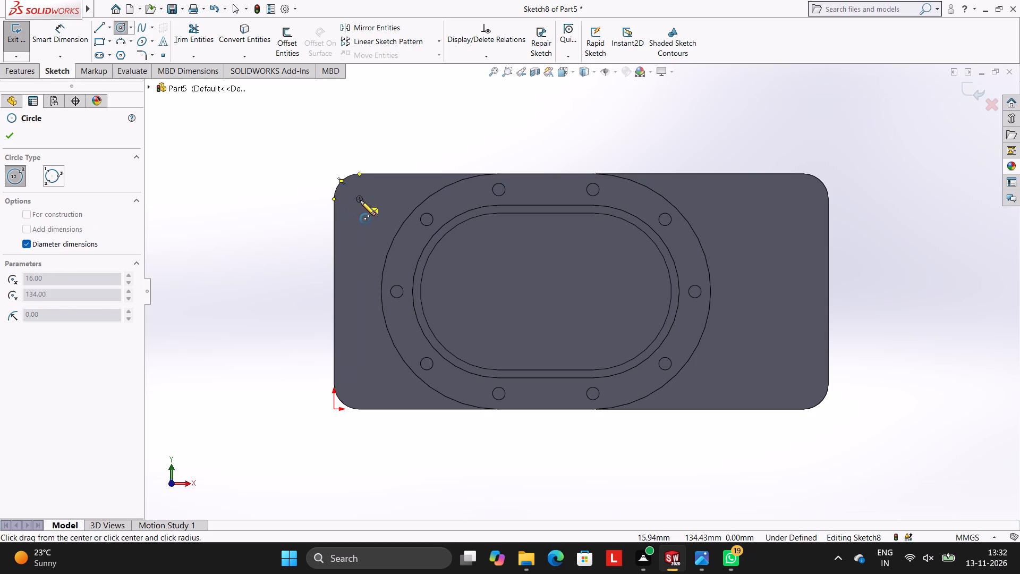
{"action": "type", "text": "16"}
{"action": "key", "text": "Return"}
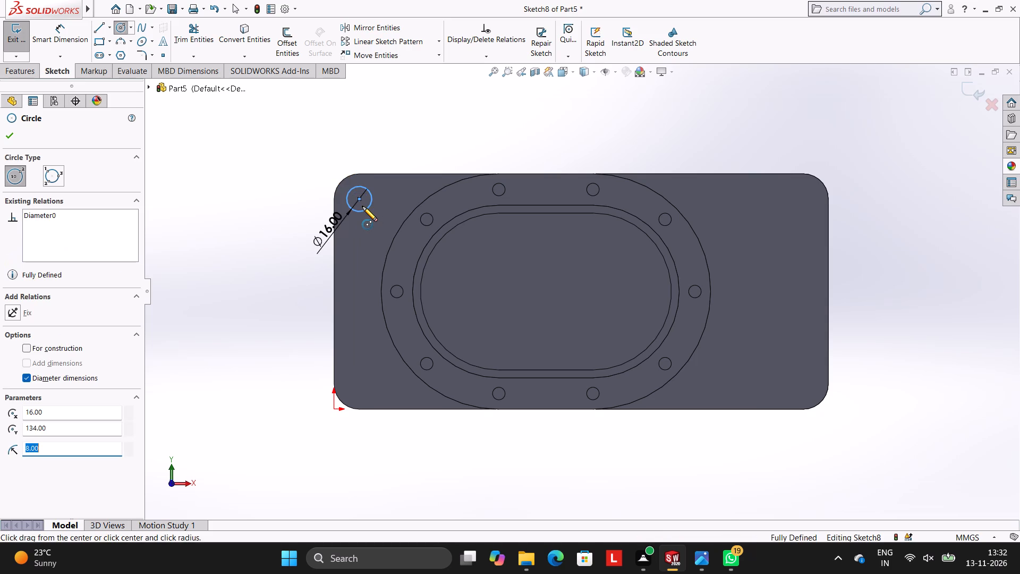
{"action": "key", "text": "Escape"}
{"action": "key", "text": "Escape"}
{"action": "key", "text": "Escape"}
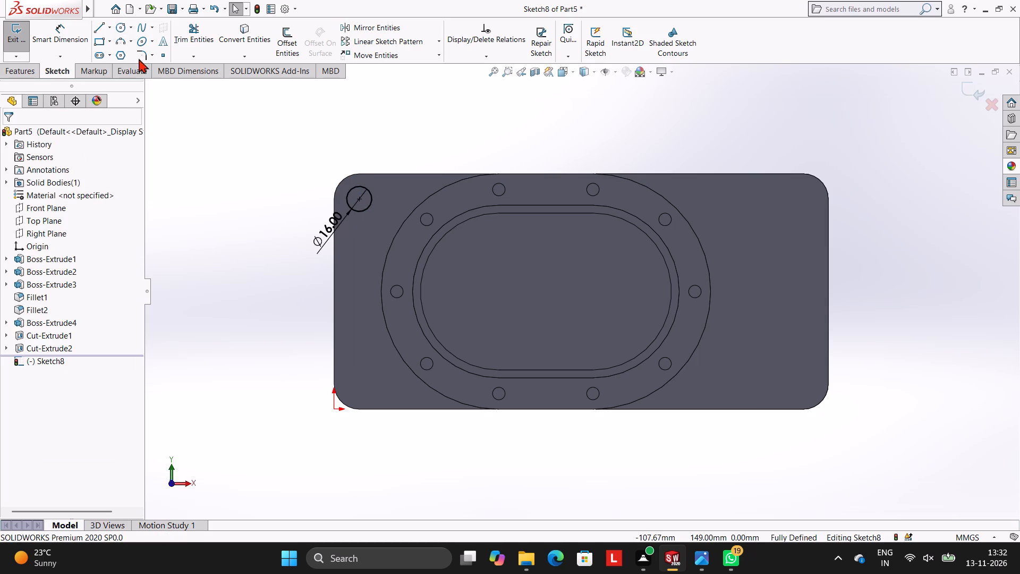
Sketch a 16 mm diameter circle centred on the rounding of the plate's lower left corner, near the origin.
{"action": "left_click", "coordinate": [117, 30]}
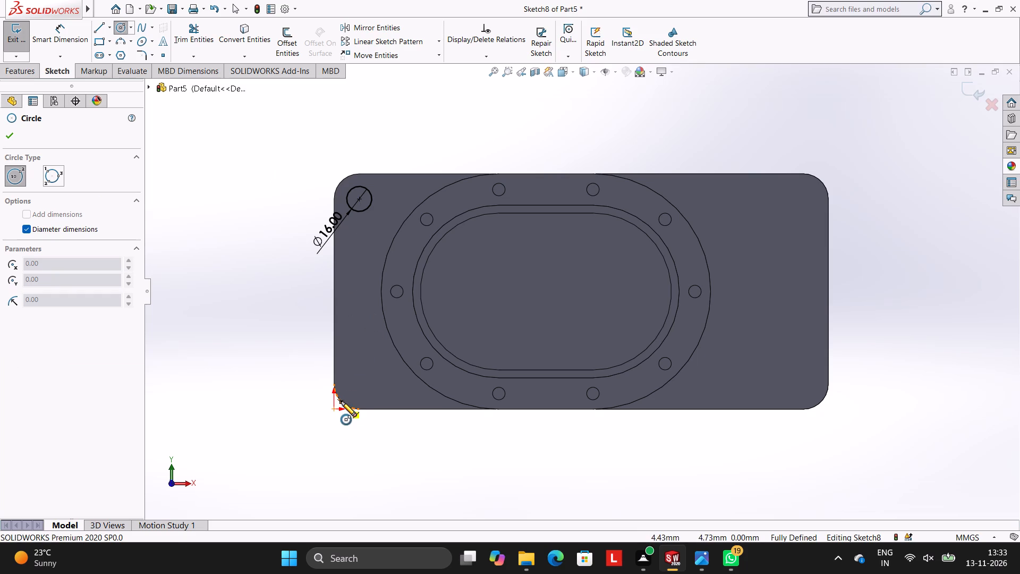
{"action": "left_click", "coordinate": [360, 384]}
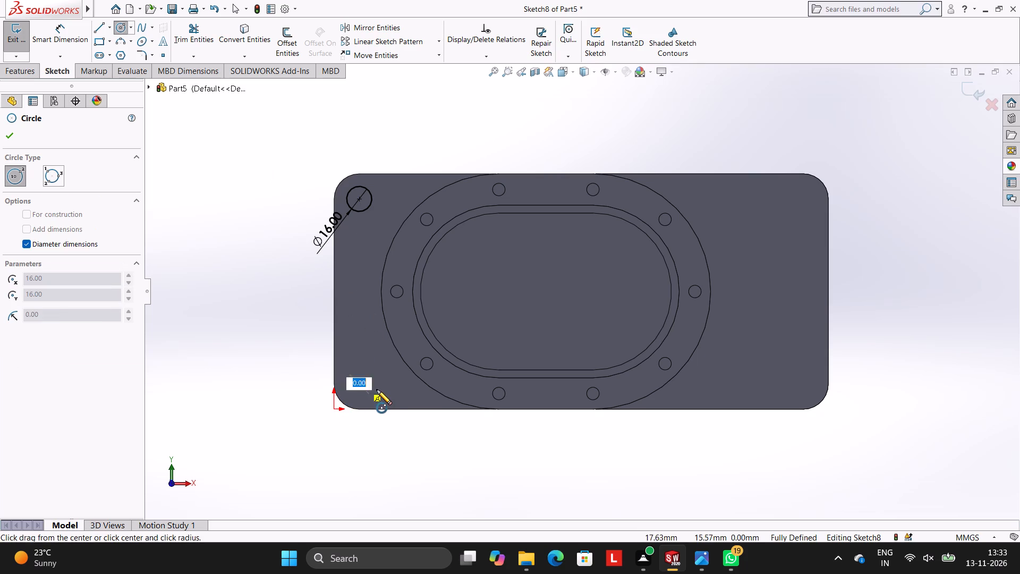
{"action": "type", "text": "16"}
{"action": "key", "text": "Return"}
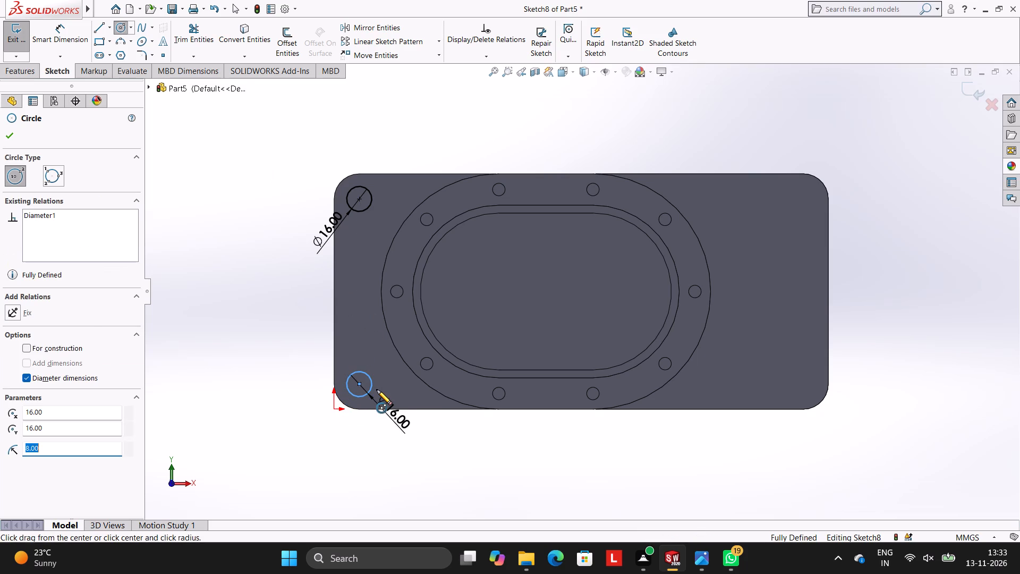
{"action": "key", "text": "Escape"}
{"action": "key", "text": "Escape"}
{"action": "key", "text": "Escape"}
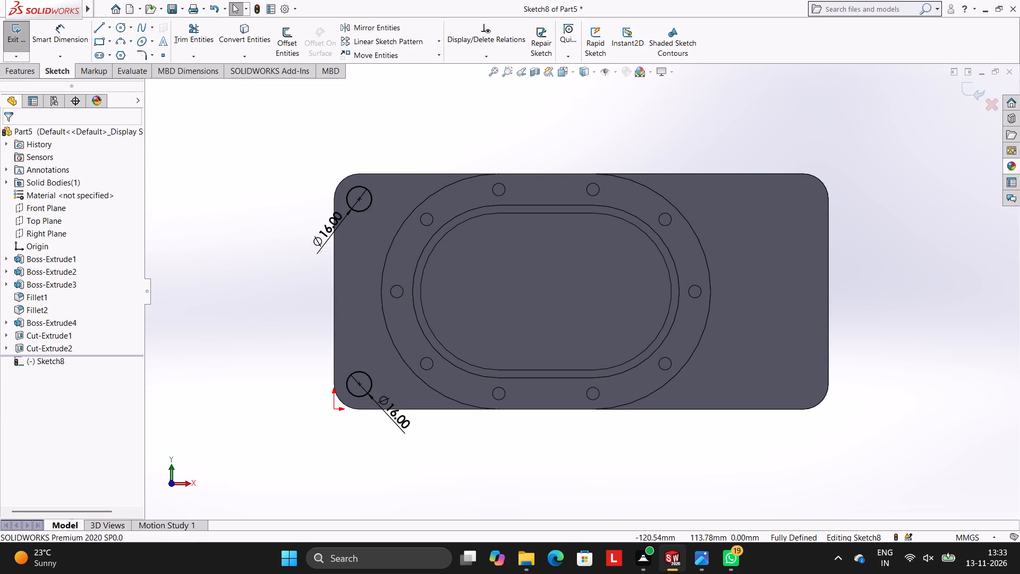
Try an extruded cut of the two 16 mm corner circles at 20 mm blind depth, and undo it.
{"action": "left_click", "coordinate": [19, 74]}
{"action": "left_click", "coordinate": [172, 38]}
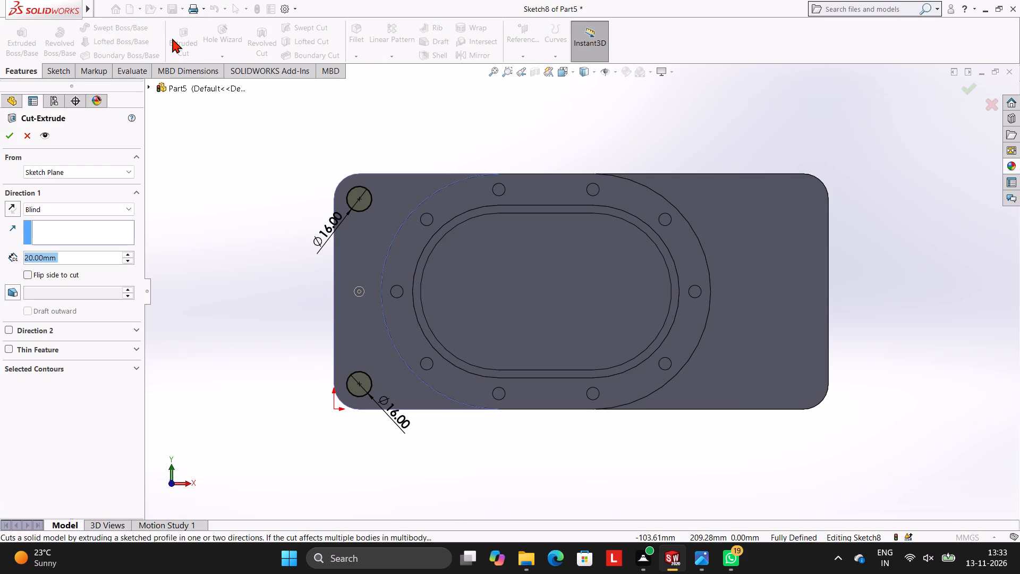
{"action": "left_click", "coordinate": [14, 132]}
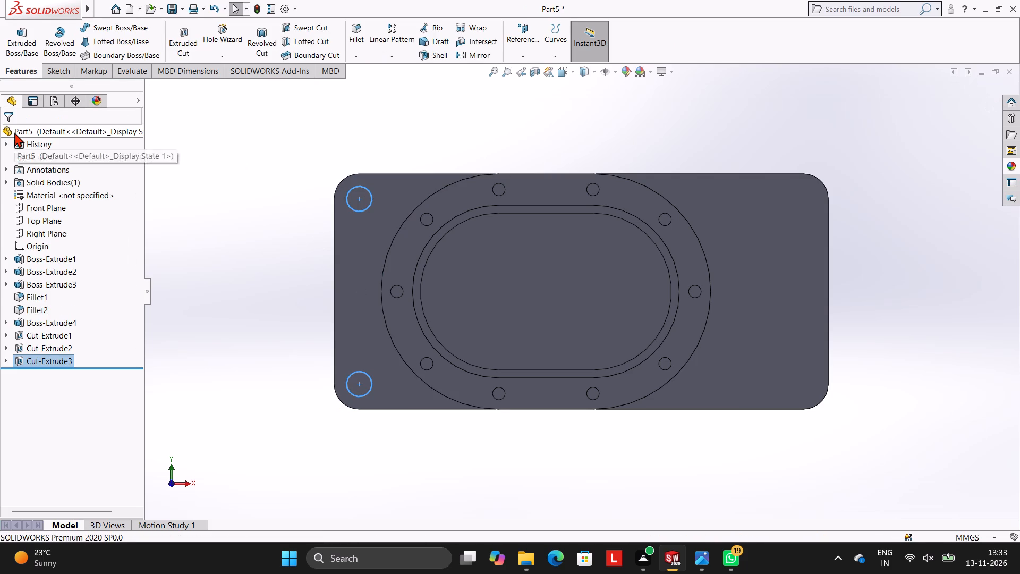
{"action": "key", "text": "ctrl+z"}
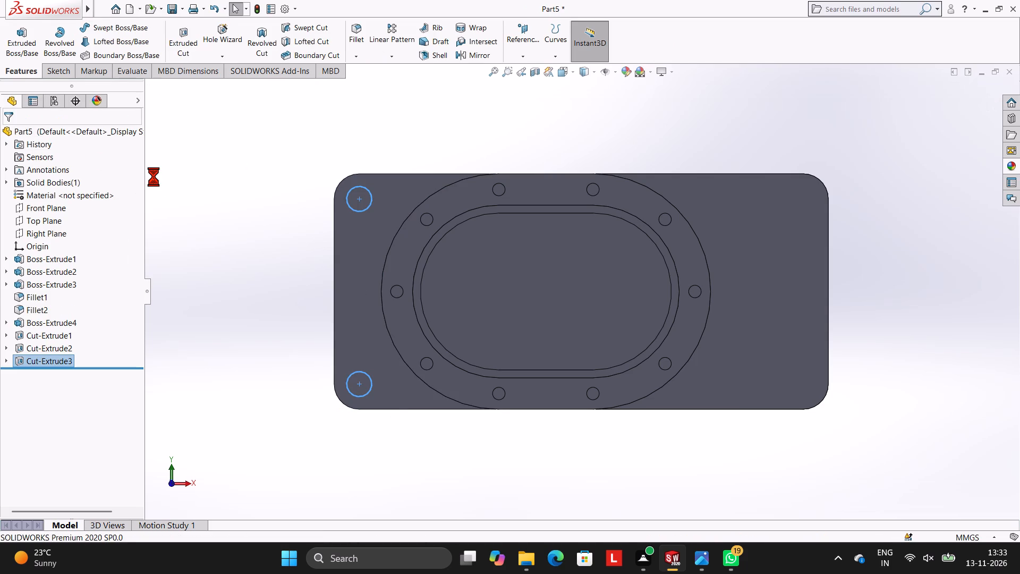
Cut the two 16 mm corner circles as holes with a blind depth of 50 mm.
{"action": "left_click", "coordinate": [30, 74]}
{"action": "left_click", "coordinate": [187, 37]}
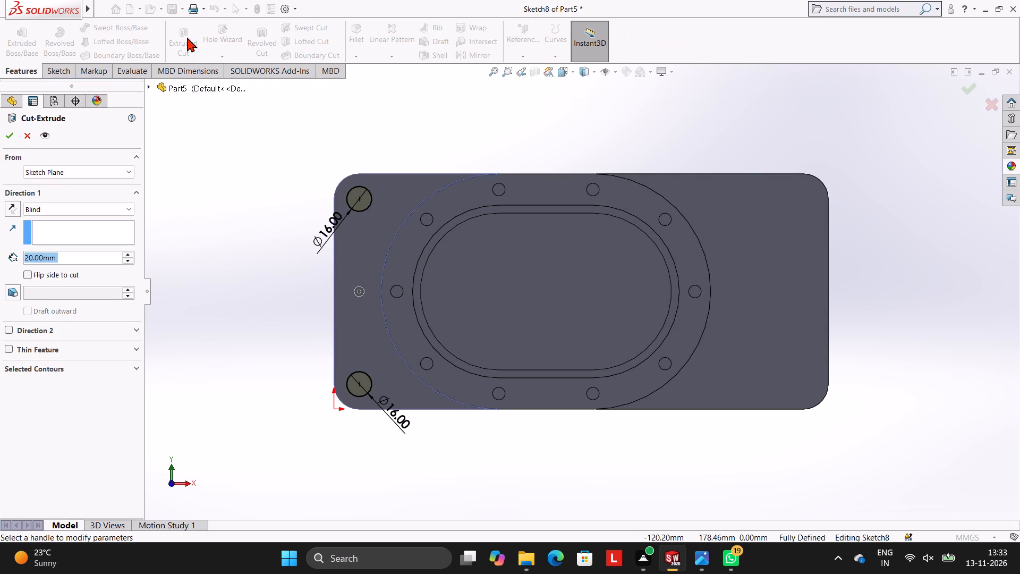
{"action": "type", "text": "50"}
{"action": "key", "text": "Return"}
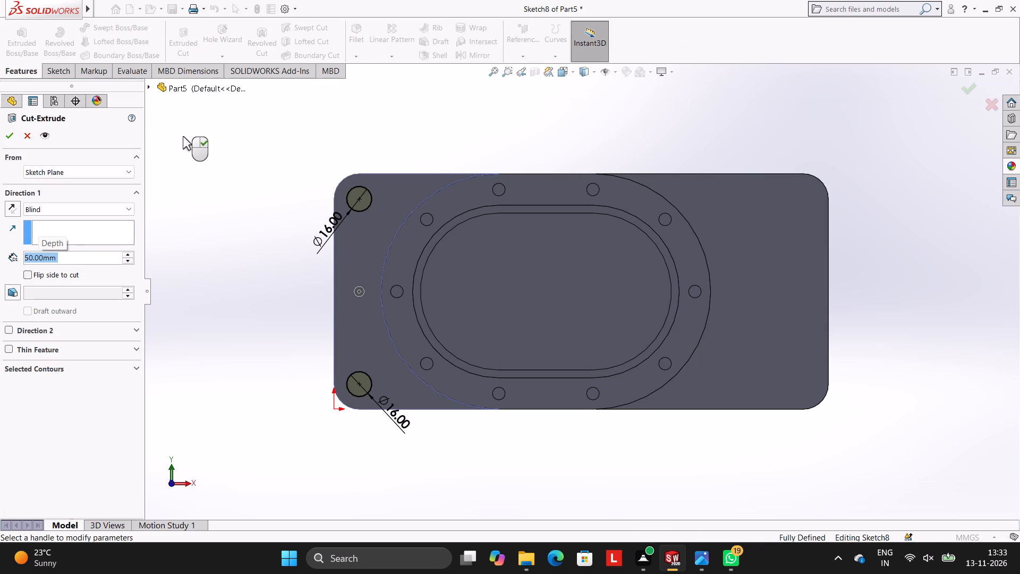
{"action": "left_click", "coordinate": [8, 134]}
{"action": "left_click", "coordinate": [193, 185]}
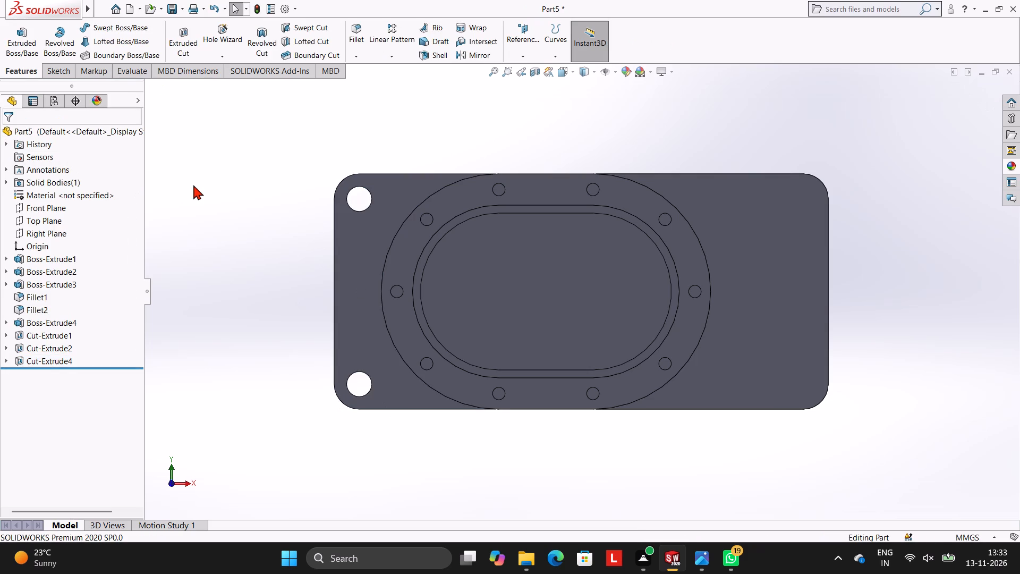
Examine the corner holes, boss and bolt-hole rim of the part from several angles.
{"action": "middle_click_drag", "start_coordinate": [420, 365], "coordinate": [441, 196]}
{"action": "middle_click_drag", "start_coordinate": [593, 309], "coordinate": [570, 304]}
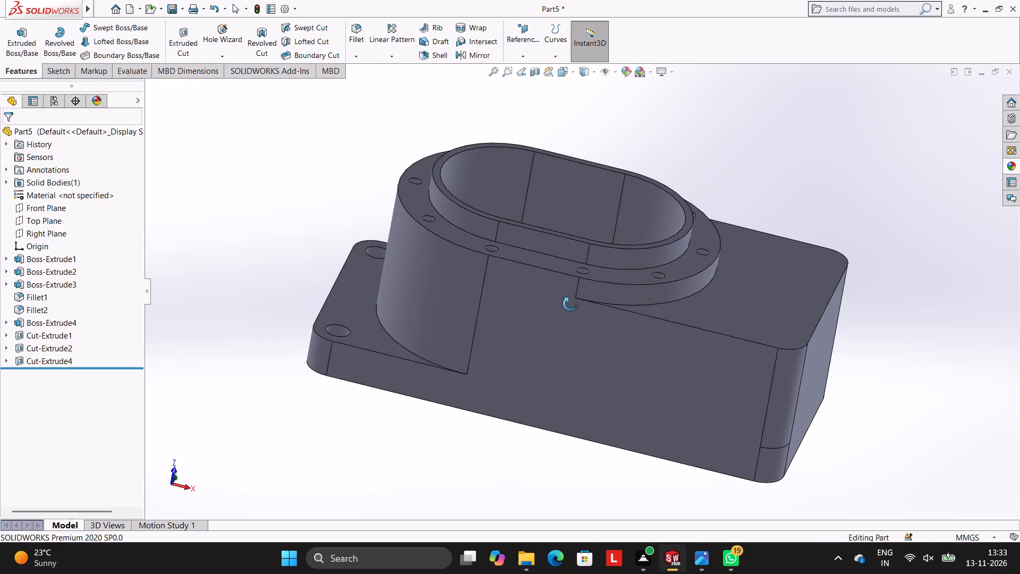
{"action": "middle_click_drag", "start_coordinate": [570, 304], "coordinate": [570, 305]}
{"action": "middle_click_drag", "start_coordinate": [395, 237], "coordinate": [477, 378]}
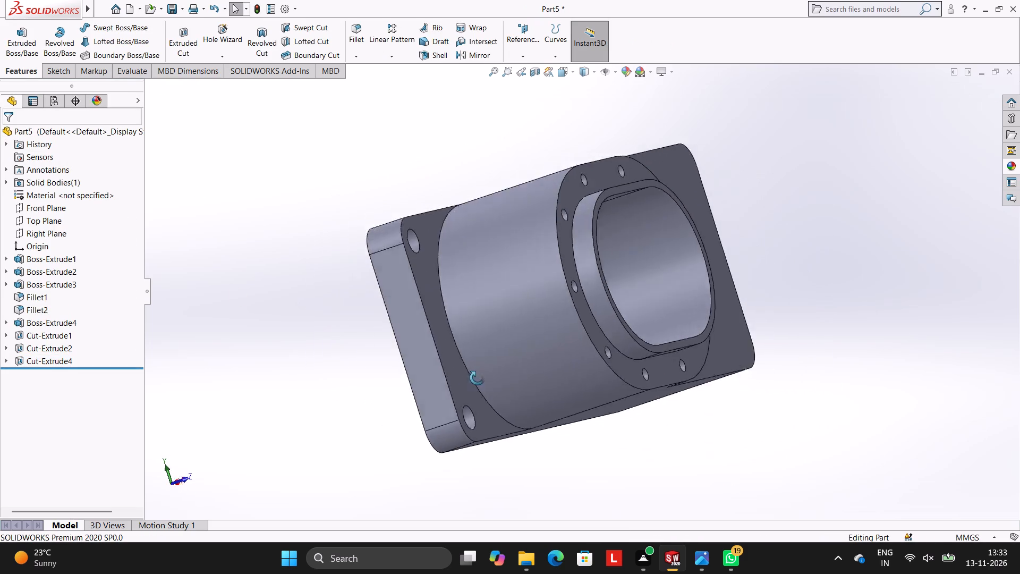
{"action": "middle_click_drag", "start_coordinate": [477, 378], "coordinate": [477, 378]}
{"action": "middle_click_drag", "start_coordinate": [428, 253], "coordinate": [470, 405]}
{"action": "middle_click_drag", "start_coordinate": [491, 161], "coordinate": [456, 365]}
{"action": "middle_click_drag", "start_coordinate": [605, 190], "coordinate": [542, 107]}
{"action": "scroll", "coordinate": [635, 165], "scroll_direction": "up", "scroll_amount": 2}
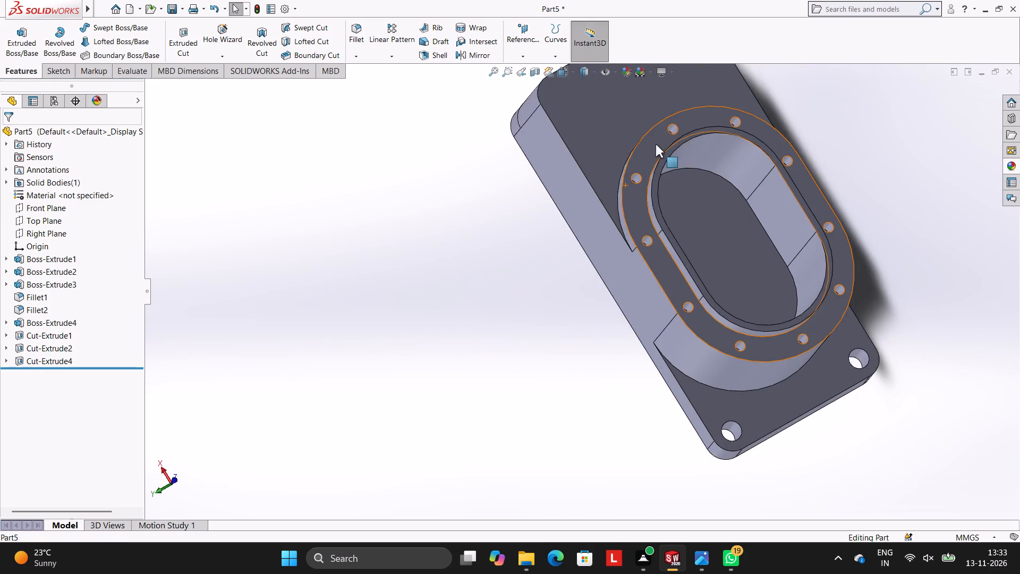
{"action": "middle_click_drag", "start_coordinate": [664, 150], "coordinate": [658, 101]}
{"action": "scroll", "coordinate": [750, 242], "scroll_direction": "up", "scroll_amount": 1}
{"action": "middle_click_drag", "start_coordinate": [749, 242], "coordinate": [795, 179]}
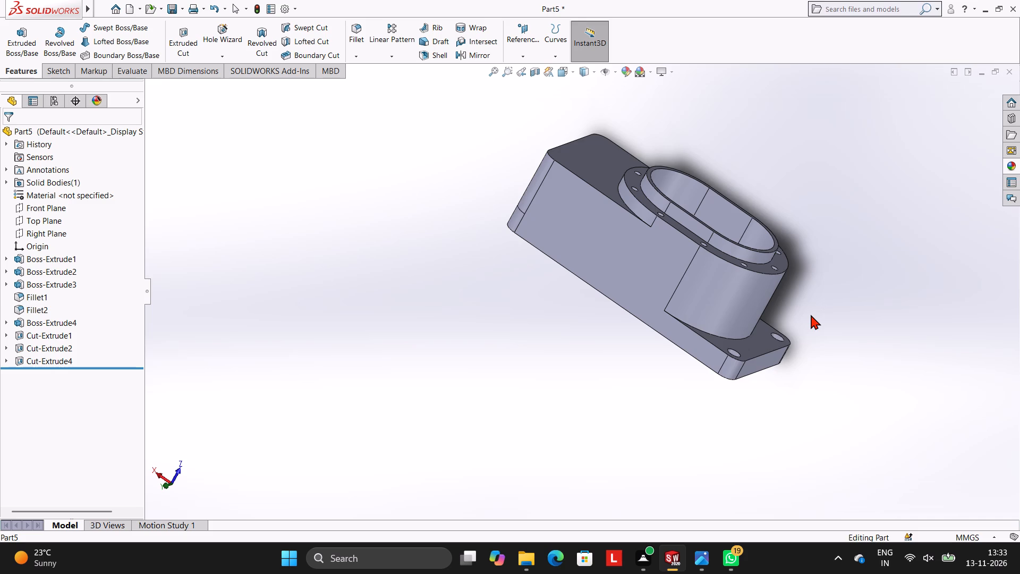
{"action": "scroll", "coordinate": [626, 252], "scroll_direction": "up", "scroll_amount": 2}
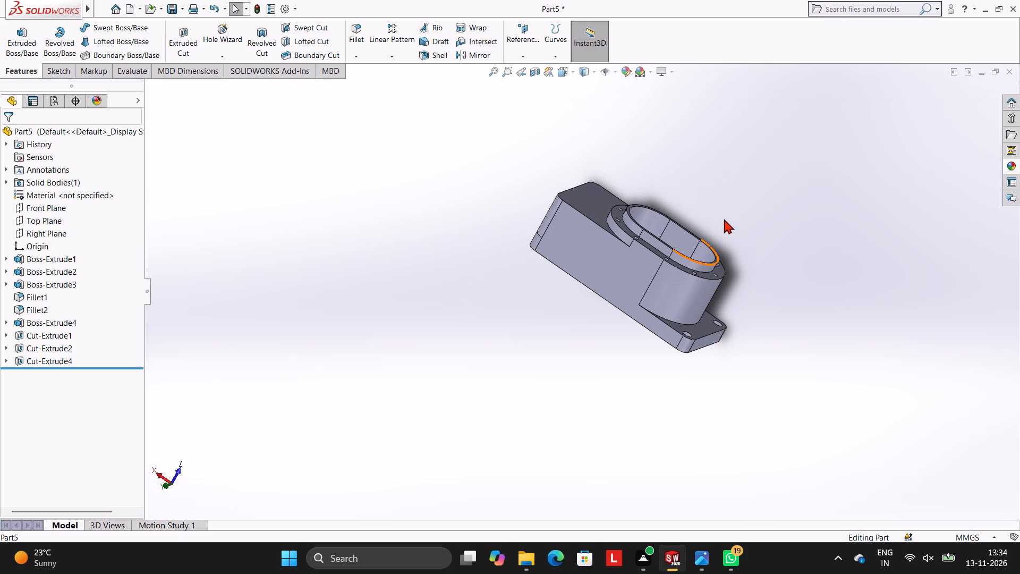
Open a new sketch on the long side face of the body, flush with the boss, viewed face-on.
{"action": "middle_click_drag", "start_coordinate": [724, 219], "coordinate": [754, 266]}
{"action": "left_click", "coordinate": [611, 267]}
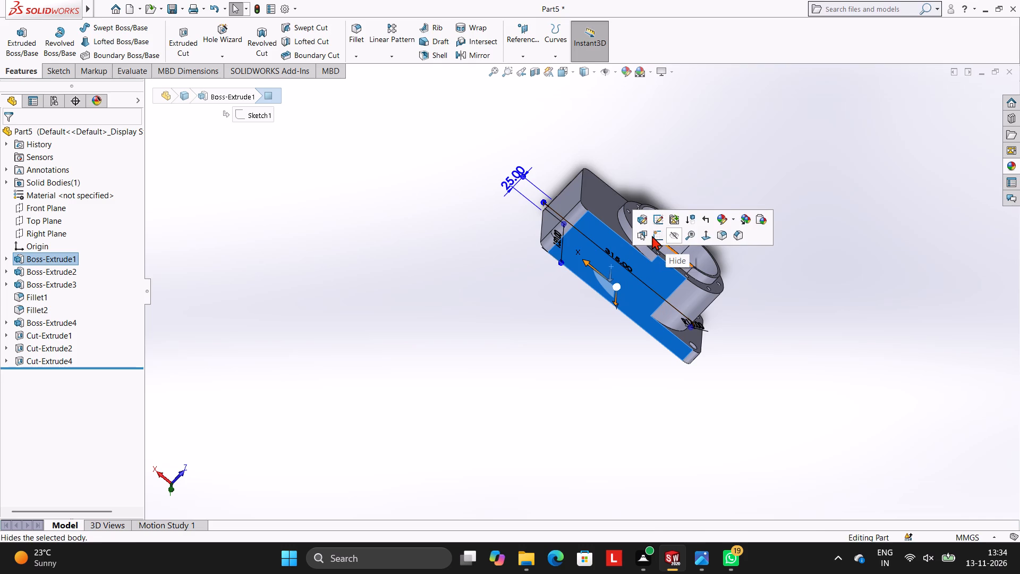
{"action": "left_click", "coordinate": [652, 235]}
{"action": "key", "text": "ctrl+8"}
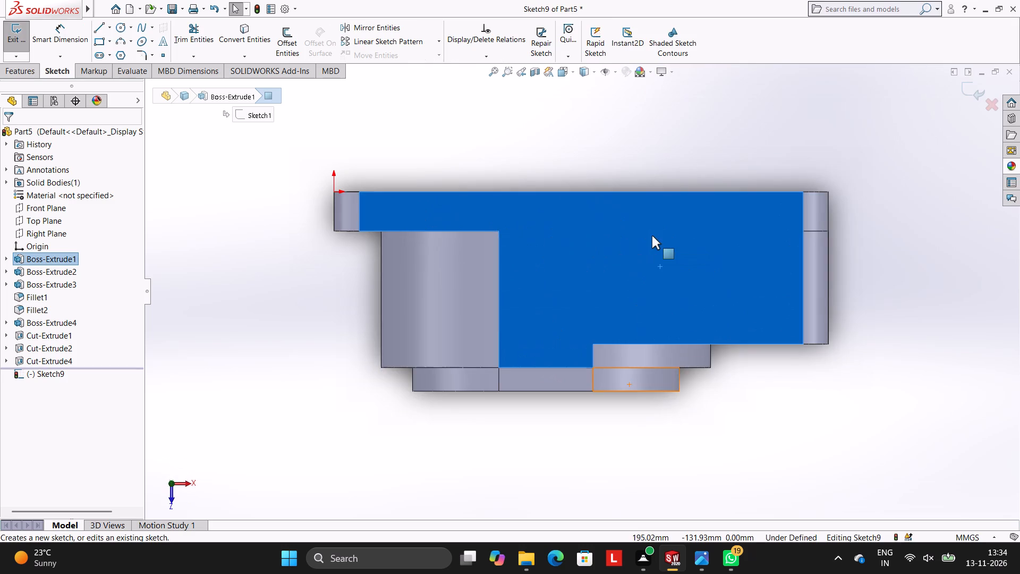
{"action": "scroll", "coordinate": [818, 283], "scroll_direction": "up", "scroll_amount": 3}
{"action": "scroll", "coordinate": [818, 283], "scroll_direction": "down", "scroll_amount": 3}
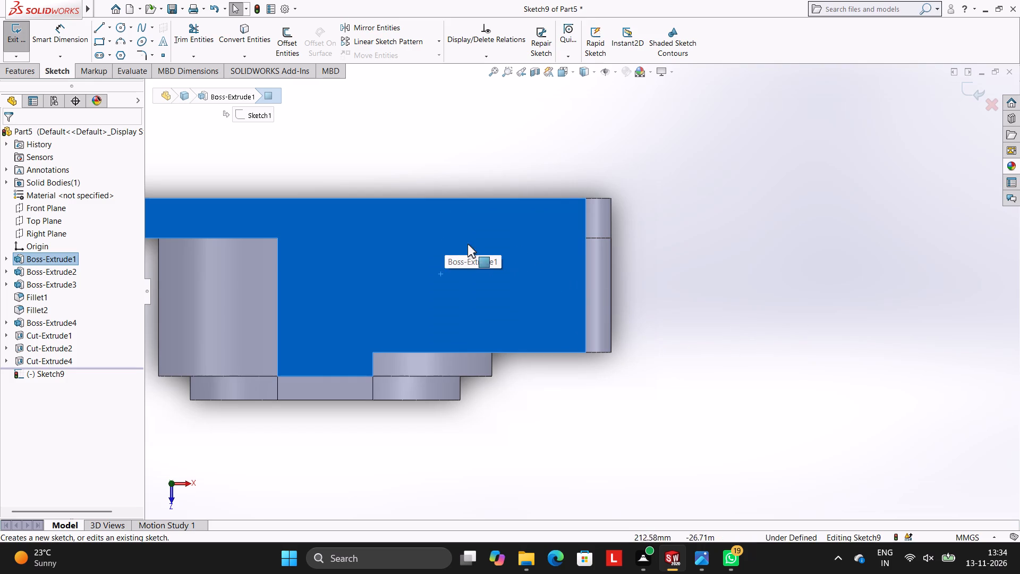
Sketch a vertical line along the full edge of the side face at the end away from the 16 mm holes.
{"action": "left_click", "coordinate": [96, 28]}
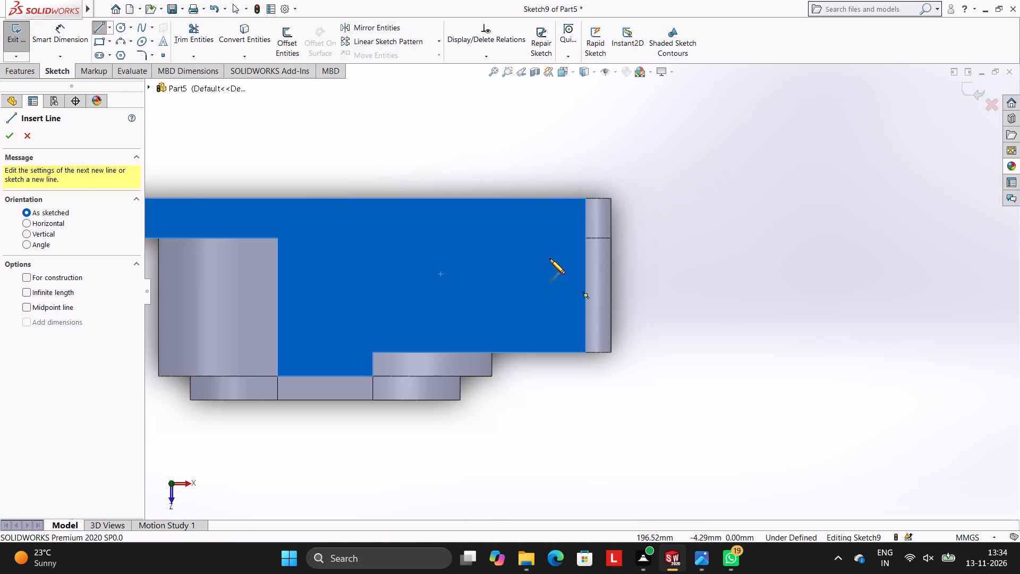
{"action": "left_click", "coordinate": [586, 199]}
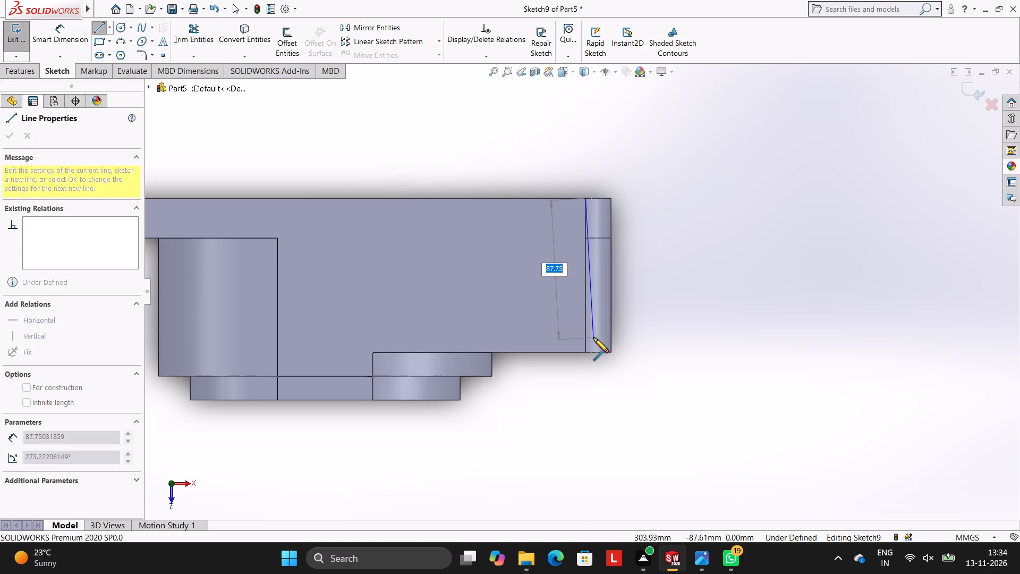
{"action": "left_click", "coordinate": [585, 354]}
{"action": "key", "text": "Escape"}
{"action": "key", "text": "Escape"}
{"action": "key", "text": "Escape"}
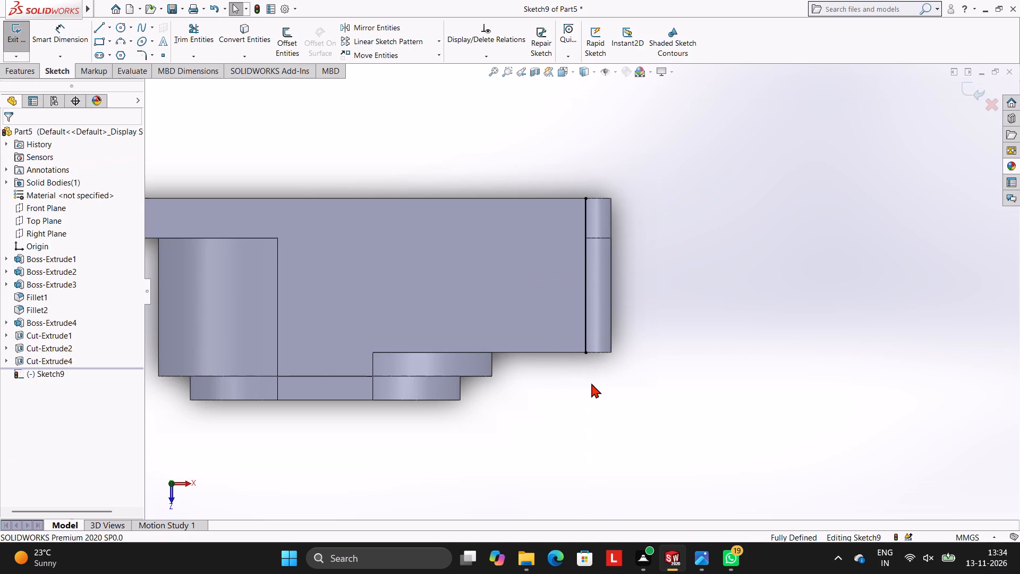
Sketch a 55 mm horizontal line from the vertical line's midpoint inward across the side face.
{"action": "left_click", "coordinate": [97, 29]}
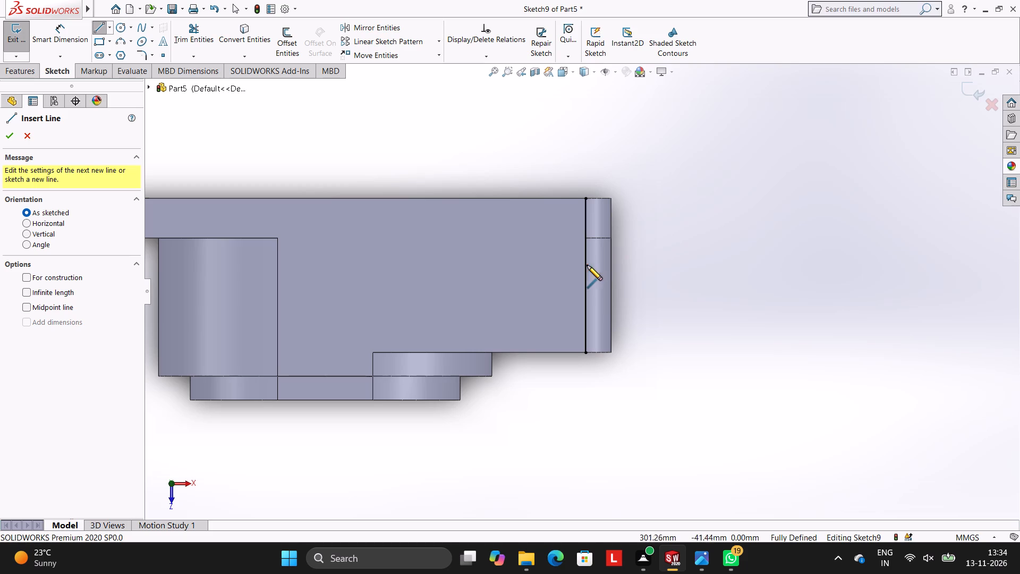
{"action": "left_click", "coordinate": [585, 275]}
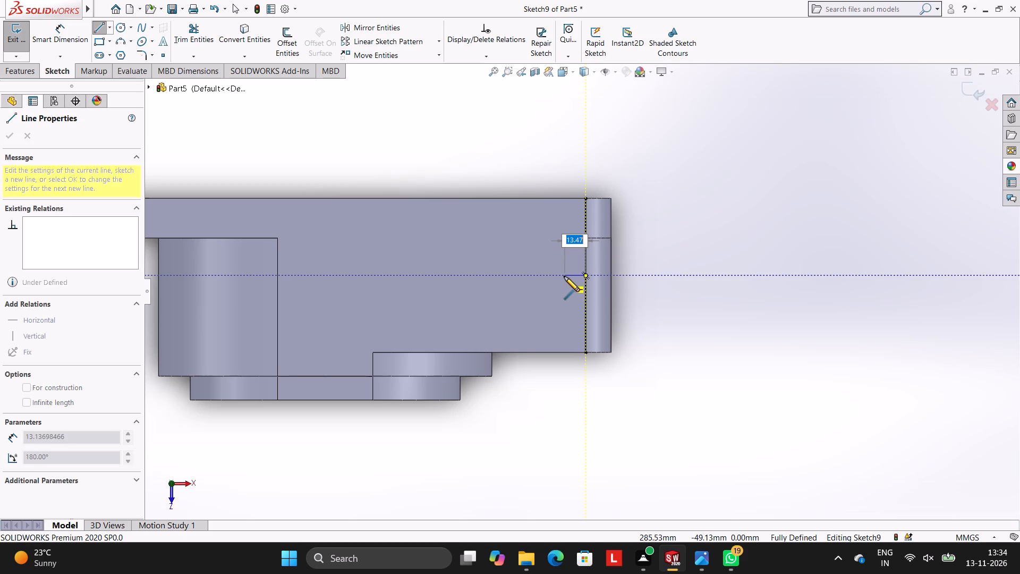
{"action": "type", "text": "55"}
{"action": "key", "text": "Return"}
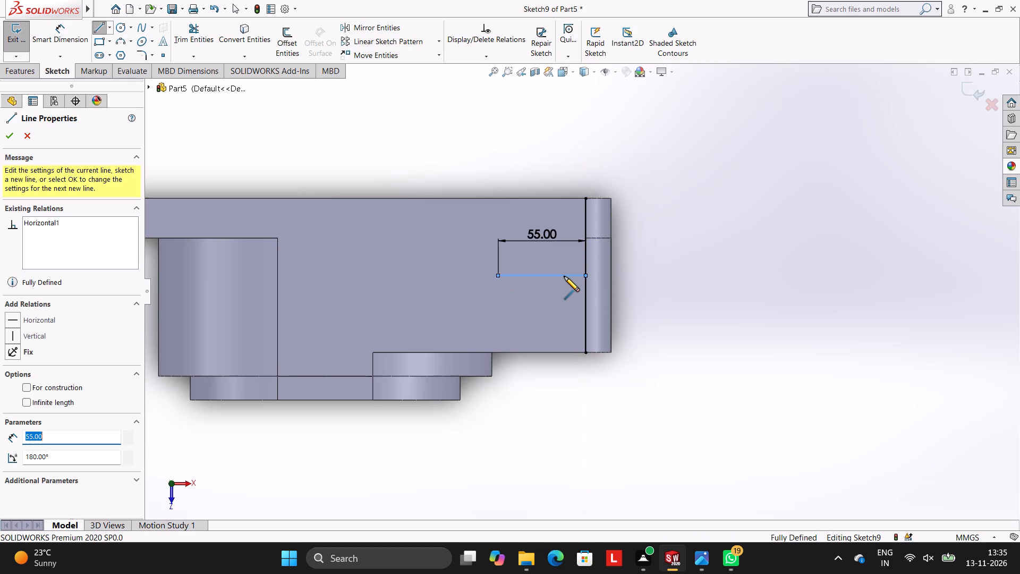
{"action": "key", "text": "Escape"}
{"action": "key", "text": "Escape"}
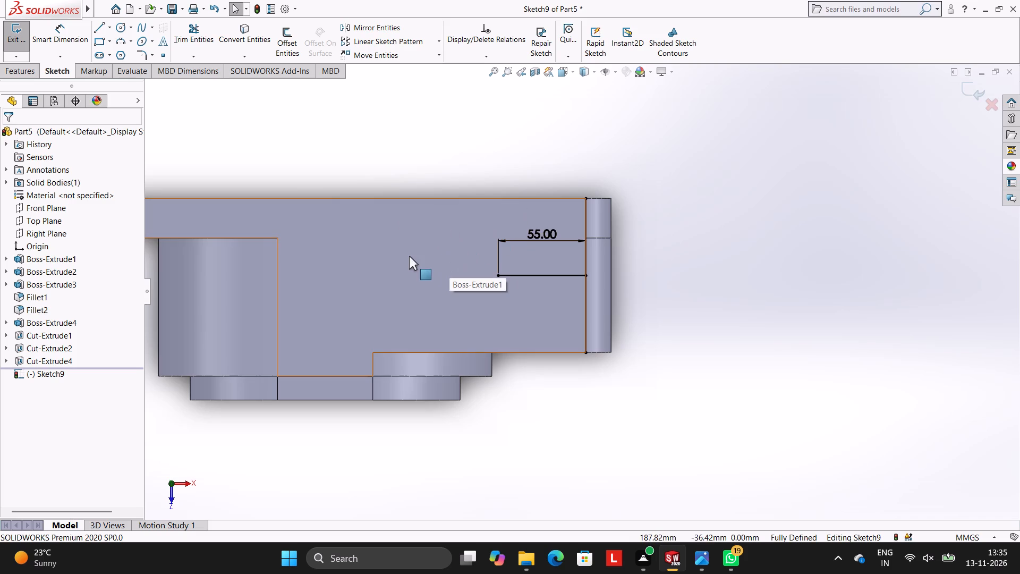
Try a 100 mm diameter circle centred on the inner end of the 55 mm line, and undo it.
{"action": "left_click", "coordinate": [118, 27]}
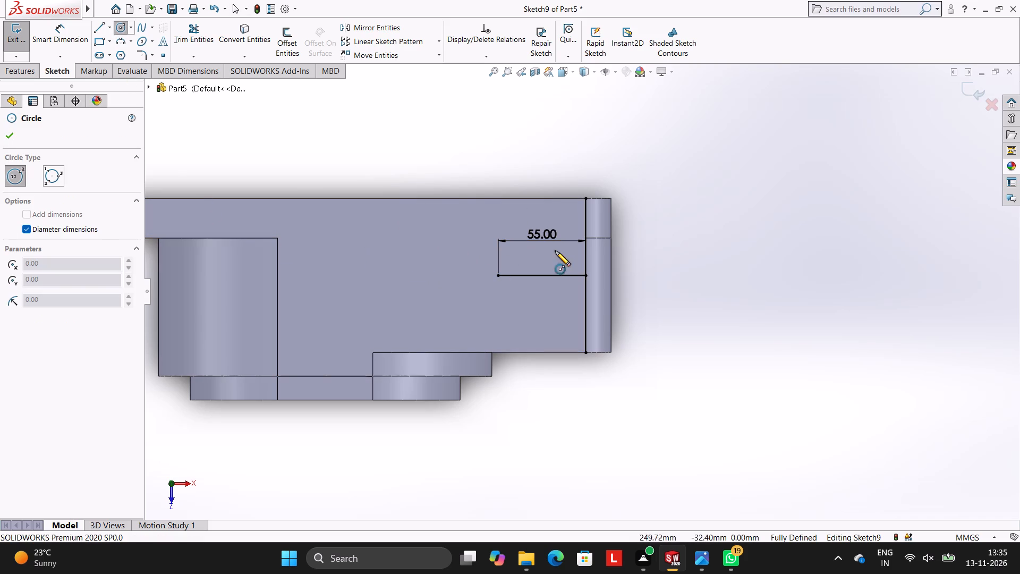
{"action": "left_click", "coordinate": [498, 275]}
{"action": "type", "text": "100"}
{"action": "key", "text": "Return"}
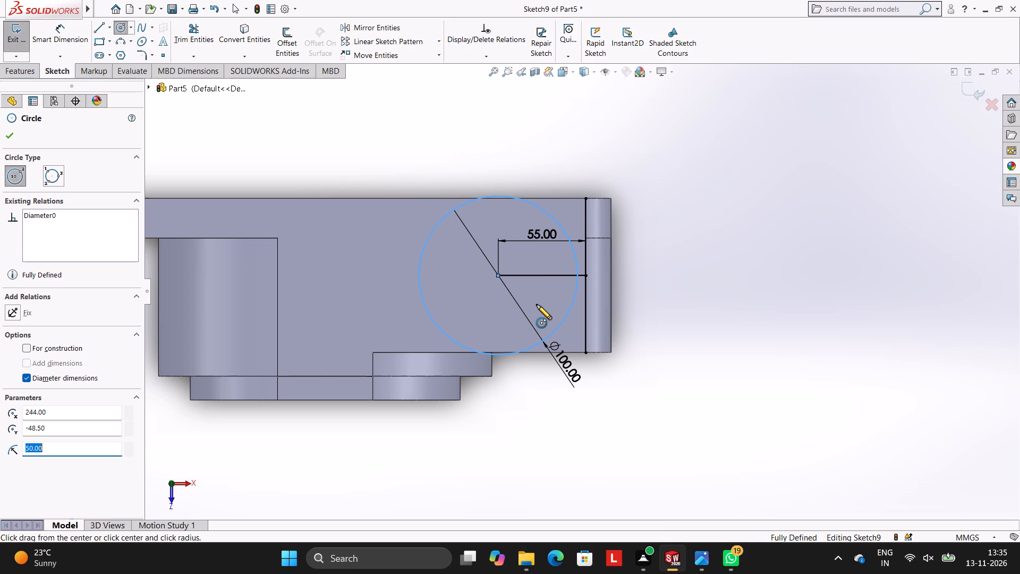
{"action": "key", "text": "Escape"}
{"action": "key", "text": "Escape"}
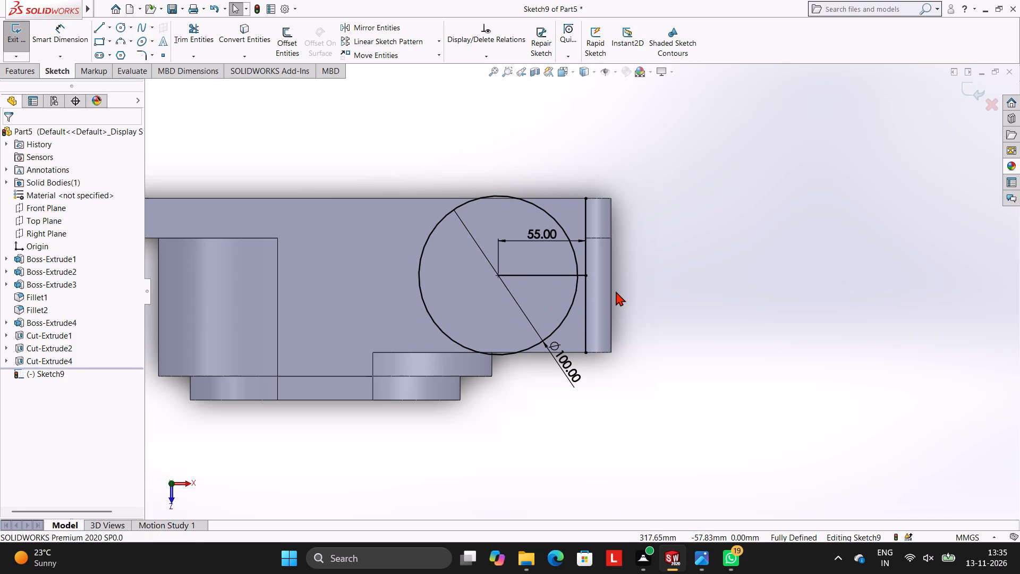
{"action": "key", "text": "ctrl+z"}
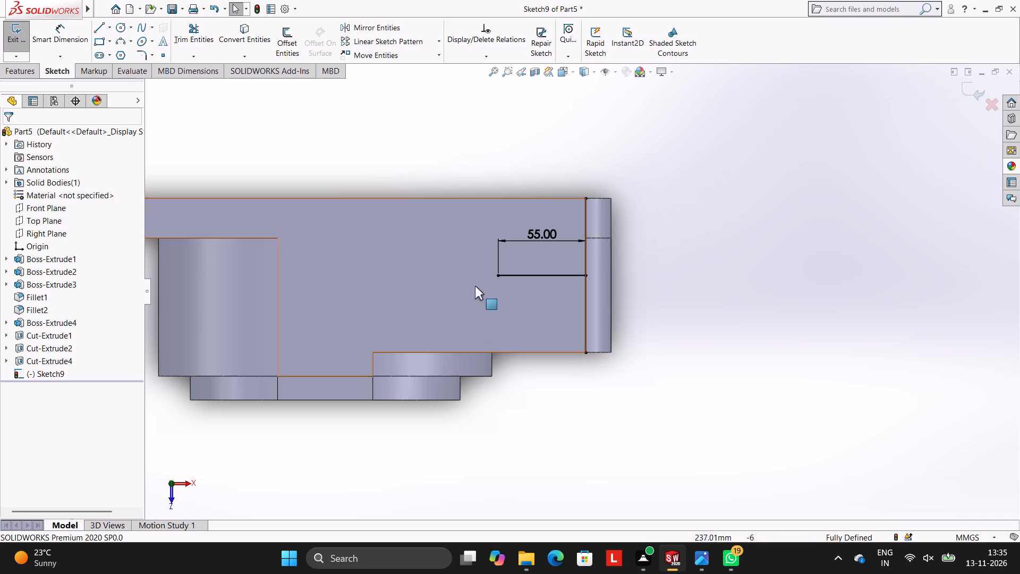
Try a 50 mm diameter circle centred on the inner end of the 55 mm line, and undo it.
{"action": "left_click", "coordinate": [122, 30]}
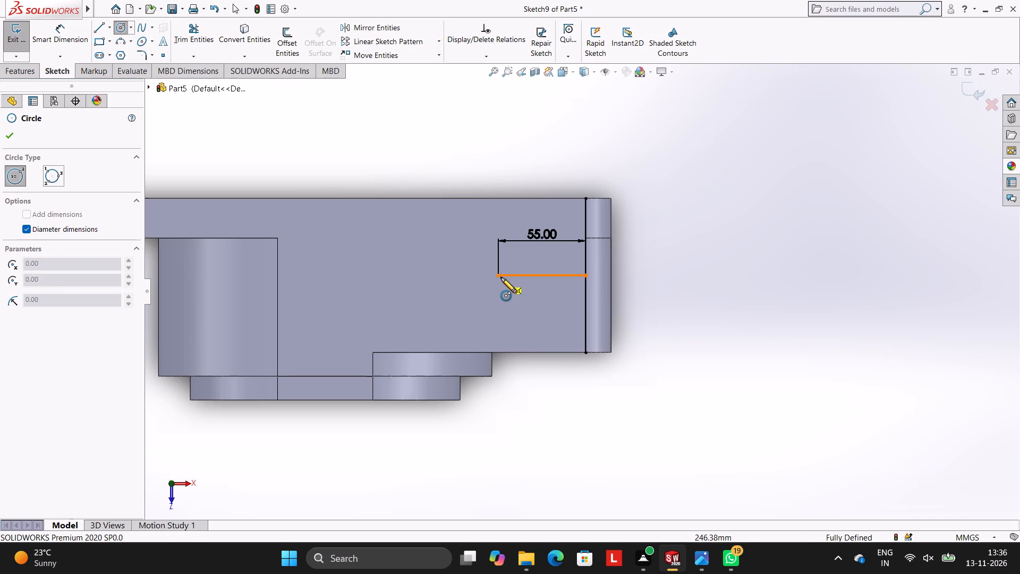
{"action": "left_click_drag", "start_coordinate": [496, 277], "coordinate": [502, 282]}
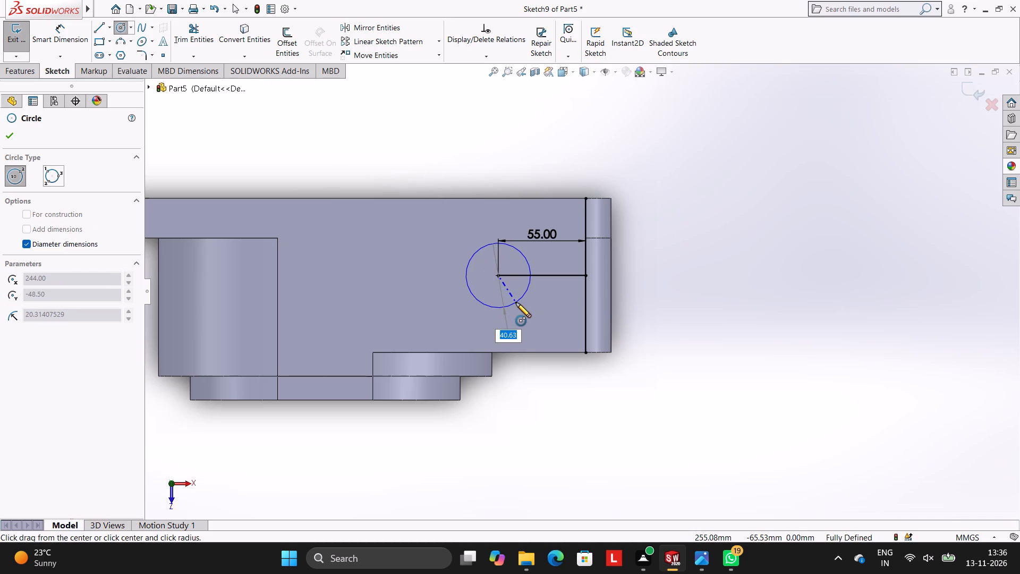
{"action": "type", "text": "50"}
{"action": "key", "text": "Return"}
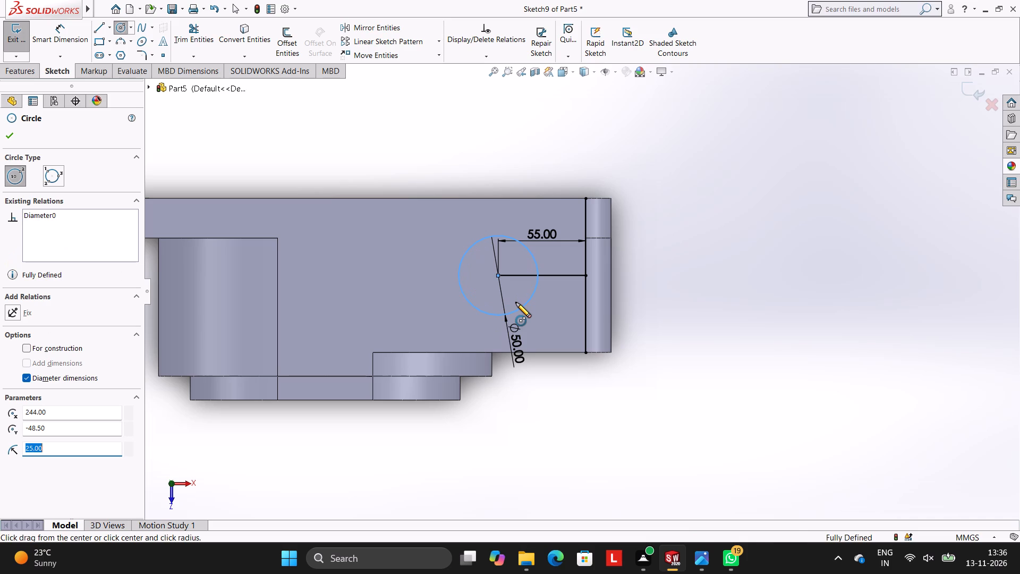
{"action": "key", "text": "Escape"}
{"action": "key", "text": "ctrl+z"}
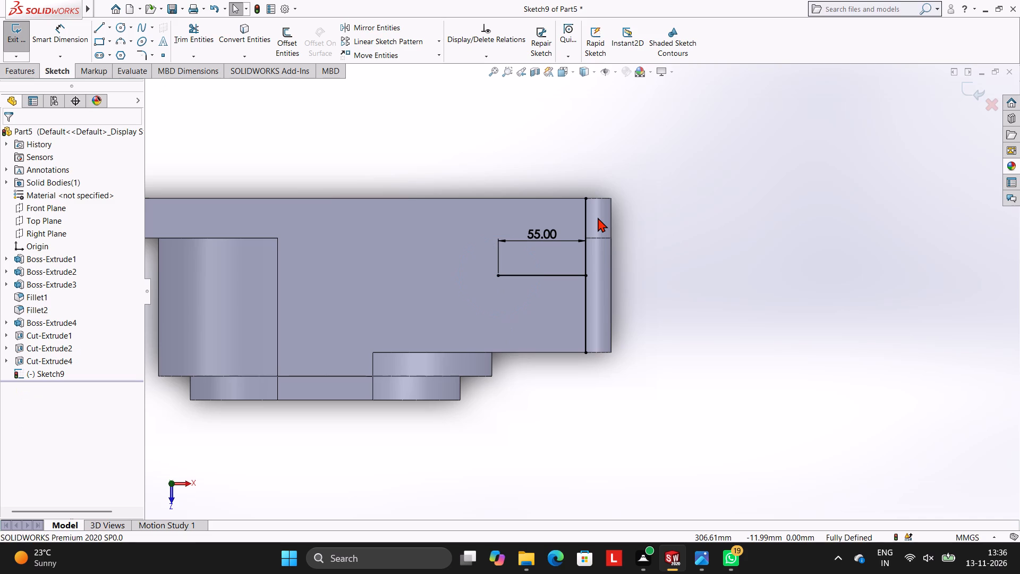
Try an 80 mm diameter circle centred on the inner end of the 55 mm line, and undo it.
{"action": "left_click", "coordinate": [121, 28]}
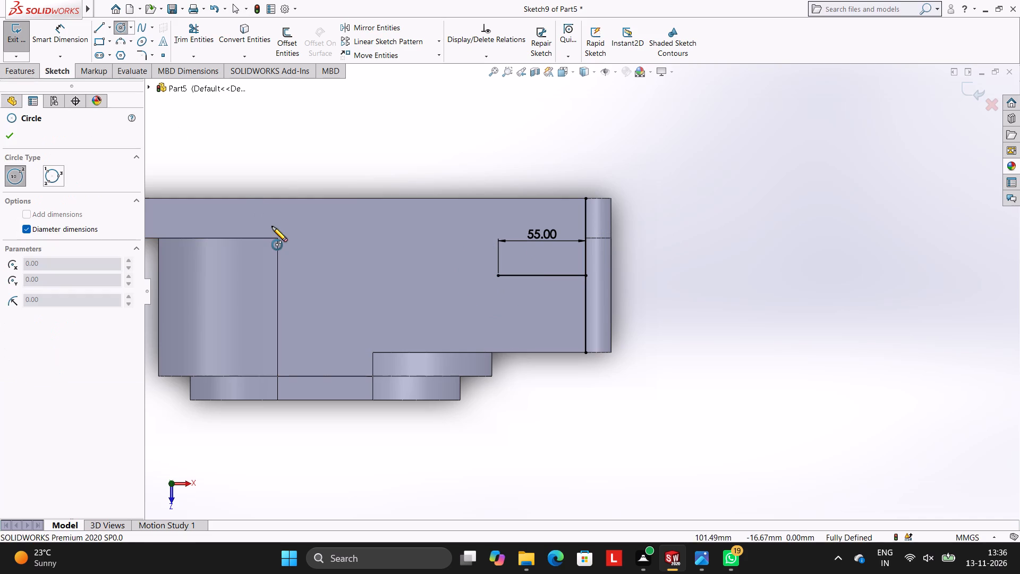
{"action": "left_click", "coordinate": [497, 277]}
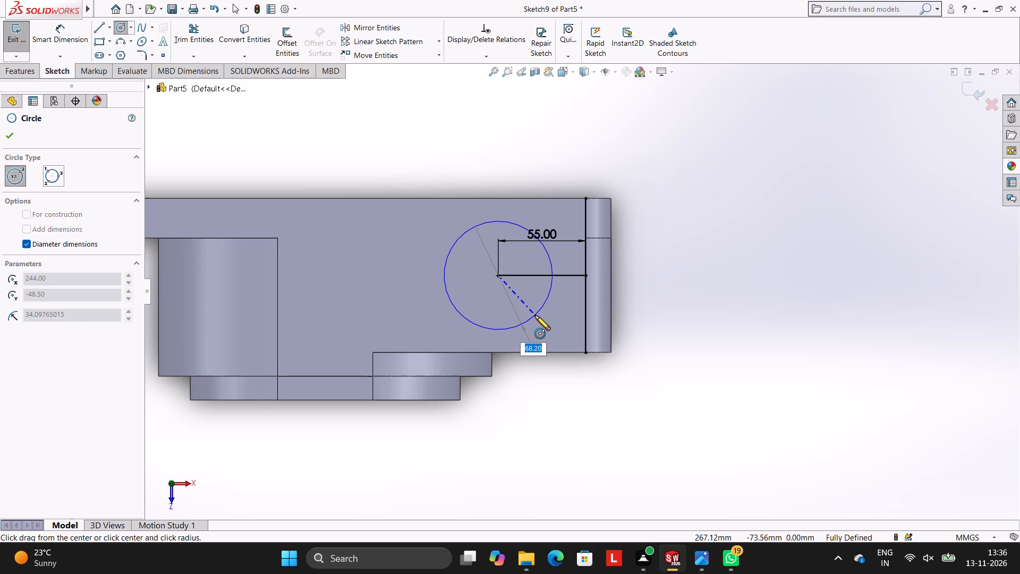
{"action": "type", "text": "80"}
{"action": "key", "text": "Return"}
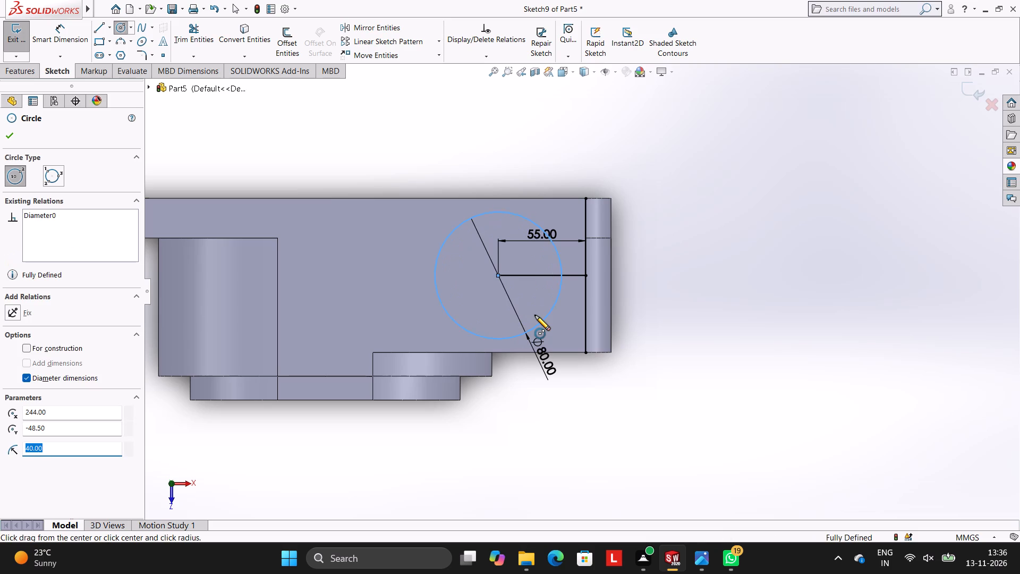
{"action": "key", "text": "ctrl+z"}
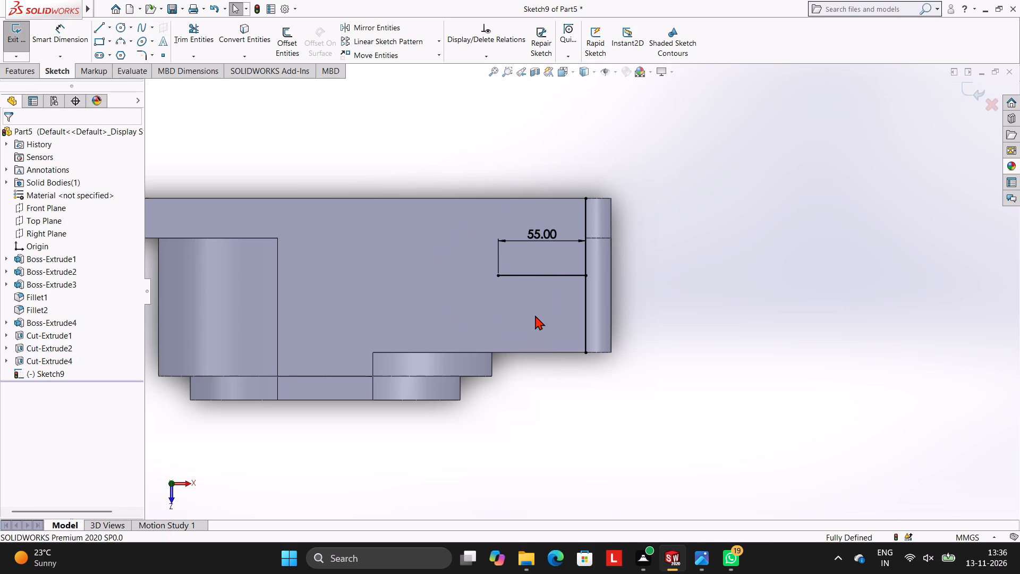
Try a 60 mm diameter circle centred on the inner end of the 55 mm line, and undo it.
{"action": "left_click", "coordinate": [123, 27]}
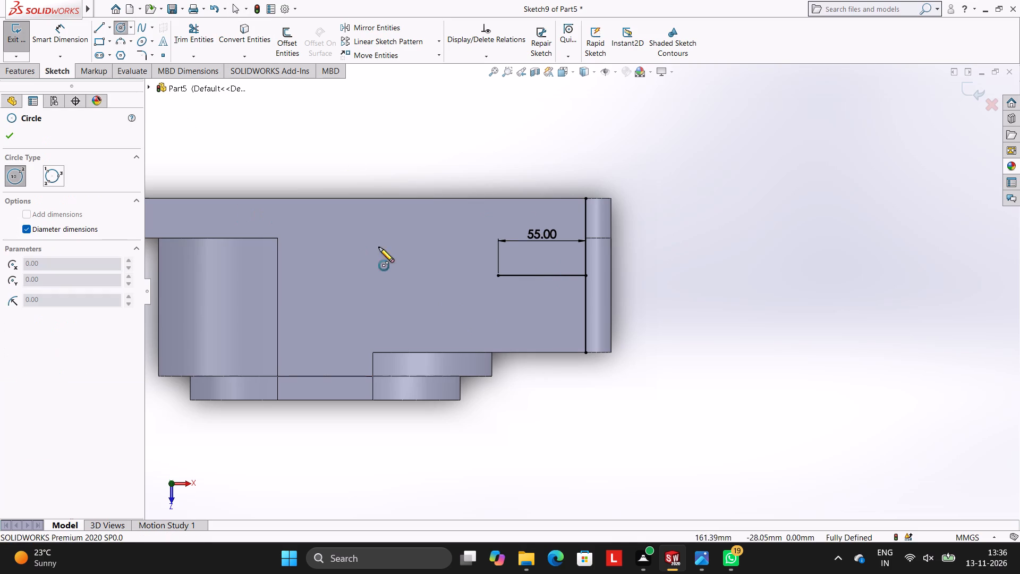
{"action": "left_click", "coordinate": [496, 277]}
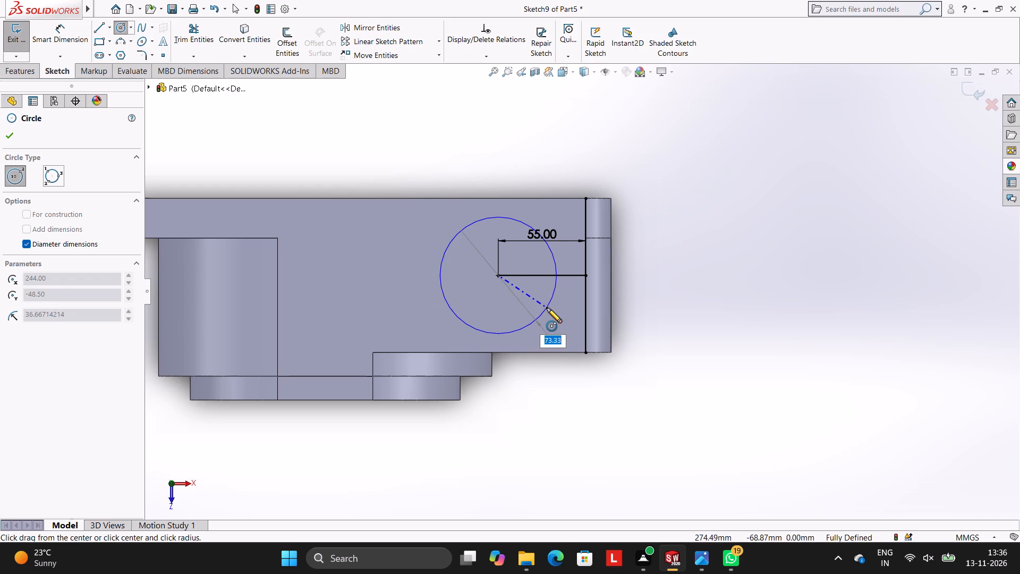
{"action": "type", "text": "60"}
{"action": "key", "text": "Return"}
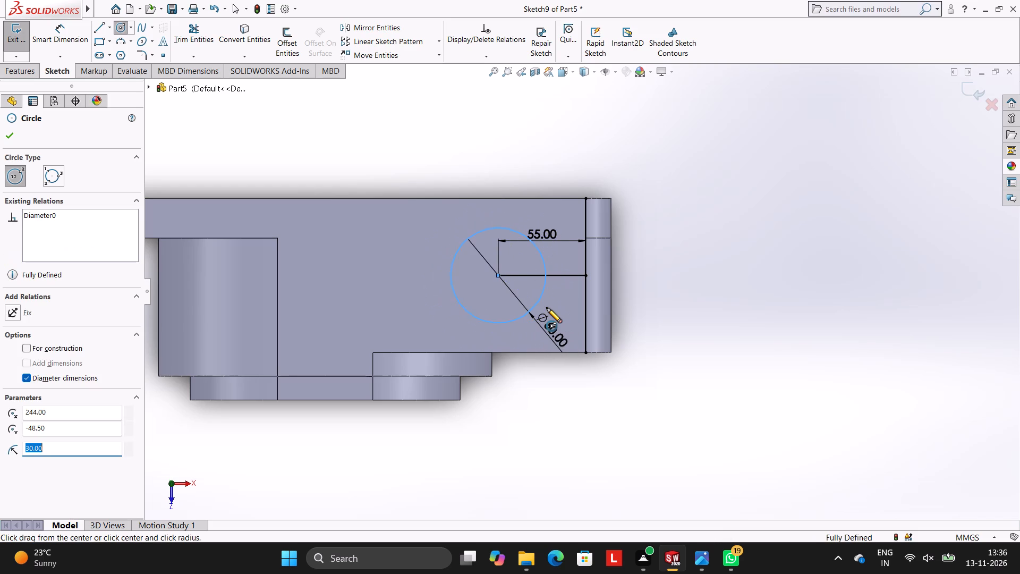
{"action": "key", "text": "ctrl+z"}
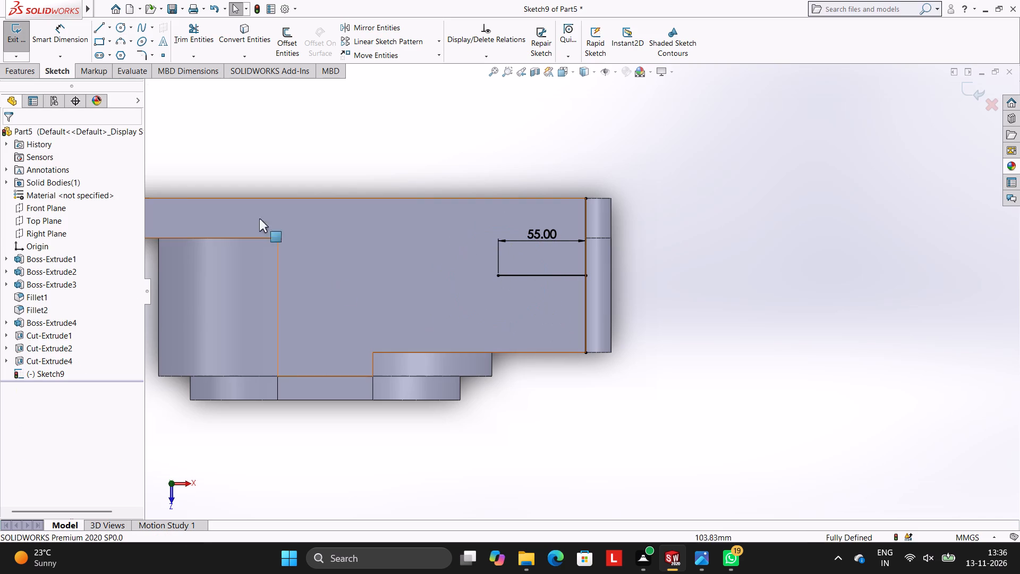
Sketch a 70 mm diameter circle centred on the inner end of the 55 mm line on the side face.
{"action": "left_click", "coordinate": [117, 29]}
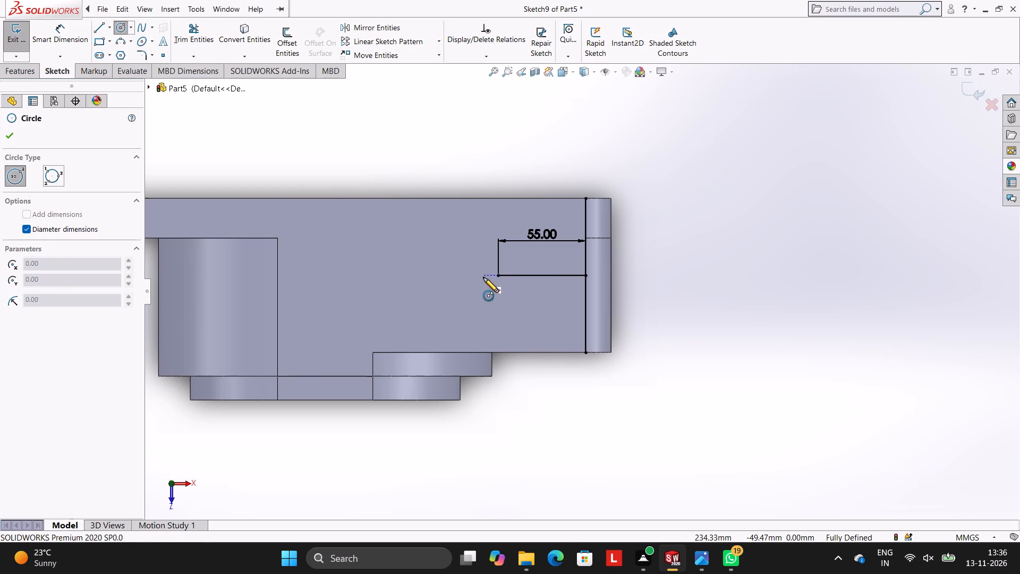
{"action": "left_click", "coordinate": [497, 274]}
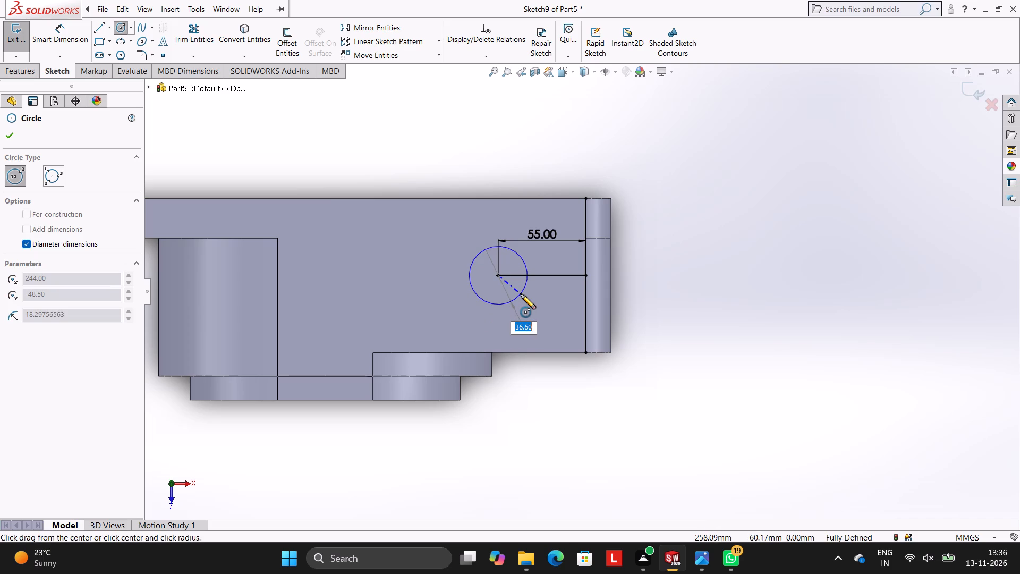
{"action": "type", "text": "70"}
{"action": "key", "text": "Return"}
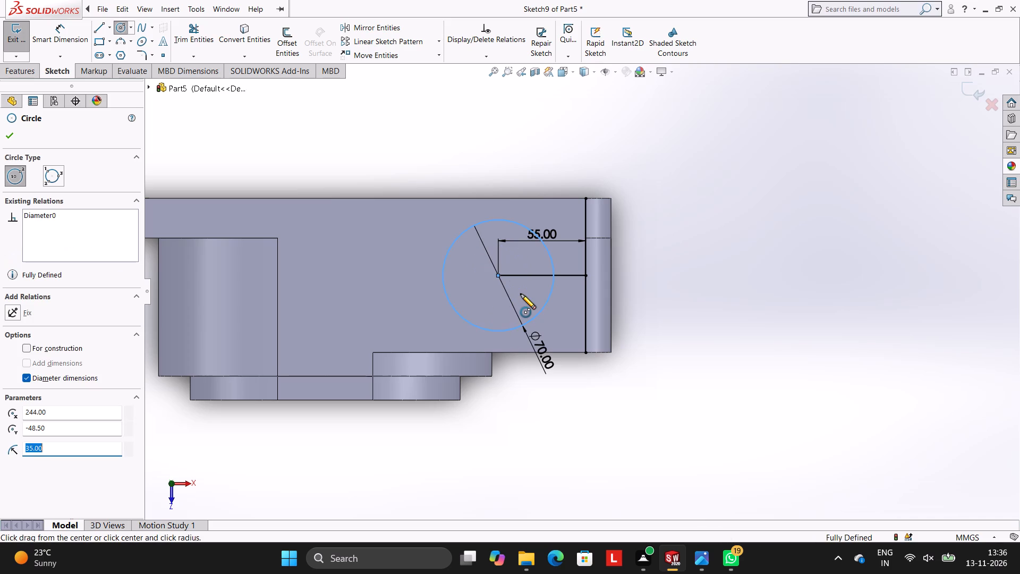
{"action": "key", "text": "Escape"}
{"action": "key", "text": "Escape"}
{"action": "key", "text": "Escape"}
{"action": "key", "text": "Escape"}
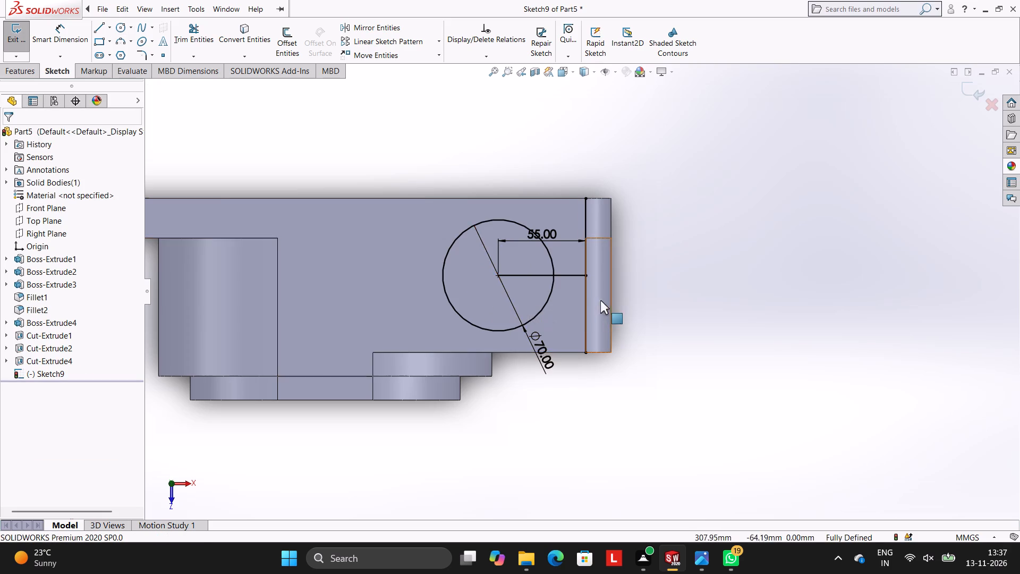
Extrude the 70 mm circle region outward from the side face as a blind boss 60 mm deep, merged with the body.
{"action": "middle_click_drag", "start_coordinate": [600, 300], "coordinate": [631, 114]}
{"action": "middle_click_drag", "start_coordinate": [640, 166], "coordinate": [615, 240]}
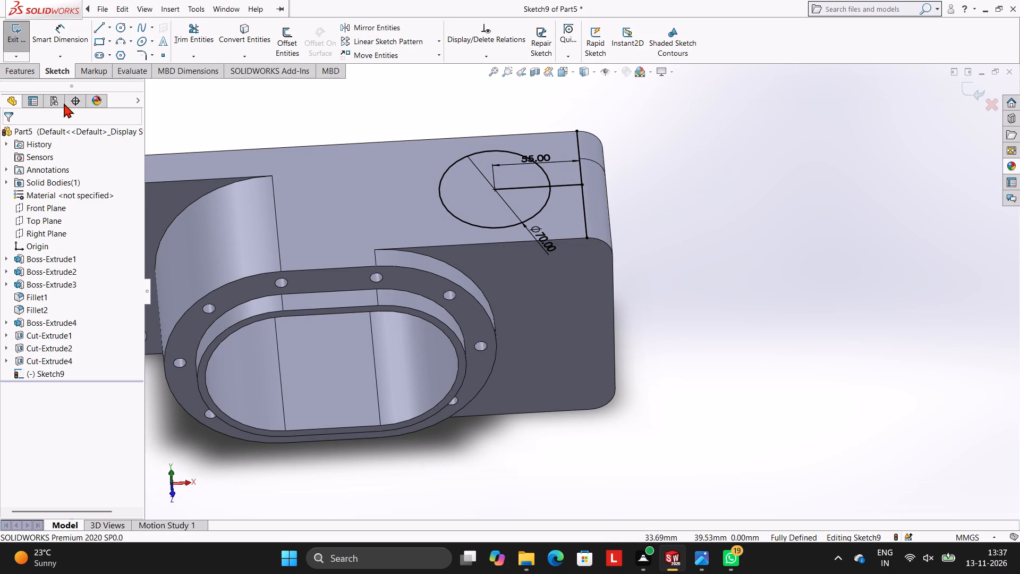
{"action": "left_click", "coordinate": [35, 67]}
{"action": "left_click", "coordinate": [29, 45]}
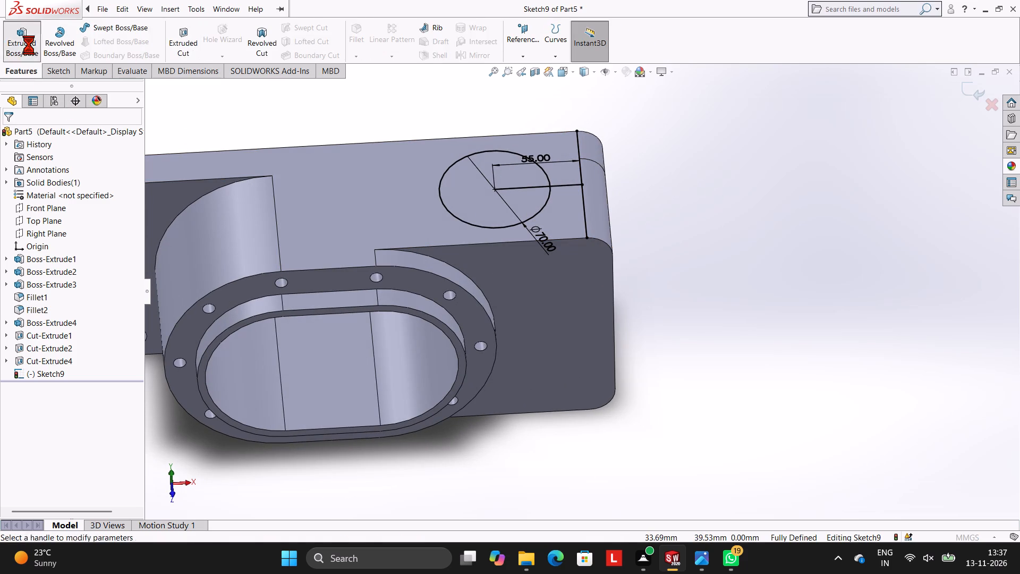
{"action": "left_click", "coordinate": [484, 204]}
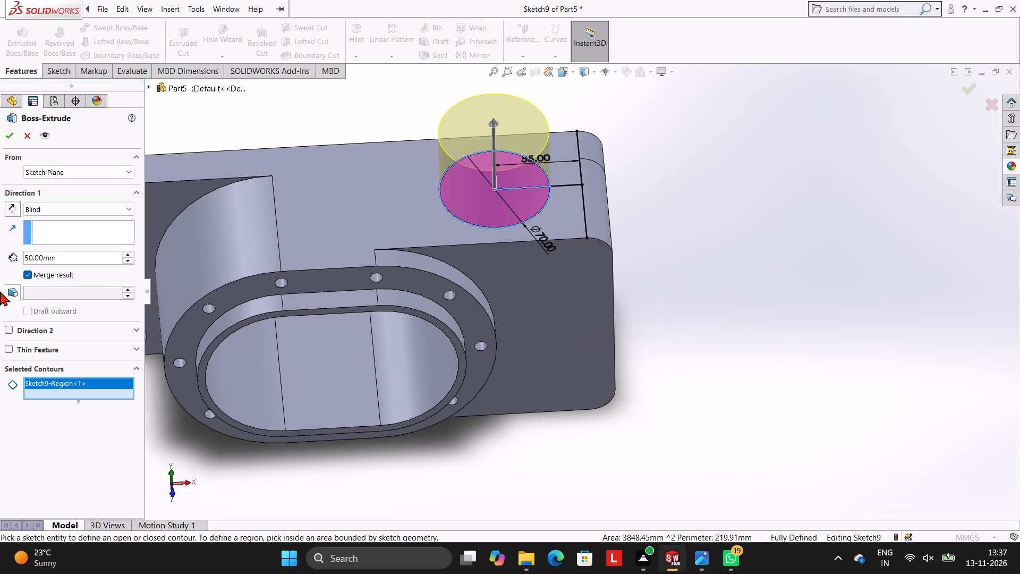
{"action": "left_click", "coordinate": [74, 253]}
{"action": "key", "text": "BackSpace"}
{"action": "key", "text": "BackSpace"}
{"action": "key", "text": "BackSpace"}
{"action": "key", "text": "BackSpace"}
{"action": "key", "text": "BackSpace"}
{"action": "key", "text": "BackSpace"}
{"action": "key", "text": "BackSpace"}
{"action": "key", "text": "BackSpace"}
{"action": "key", "text": "BackSpace"}
{"action": "key", "text": "BackSpace"}
{"action": "key", "text": "BackSpace"}
{"action": "key", "text": "BackSpace"}
{"action": "key", "text": "BackSpace"}
{"action": "key", "text": "BackSpace"}
{"action": "key", "text": "BackSpace"}
{"action": "key", "text": "BackSpace"}
{"action": "type", "text": "60"}
{"action": "key", "text": "Return"}
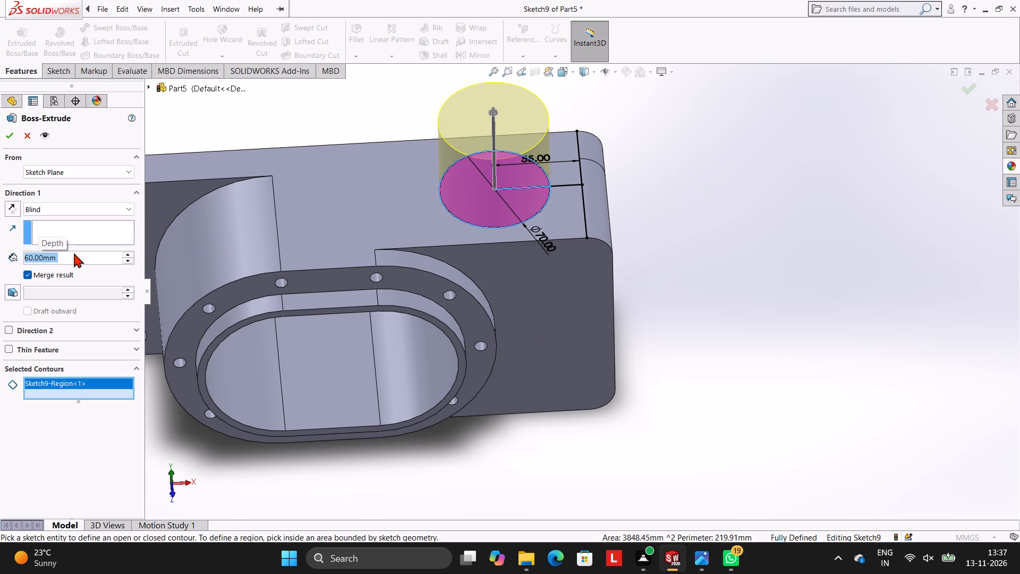
{"action": "left_click", "coordinate": [10, 133]}
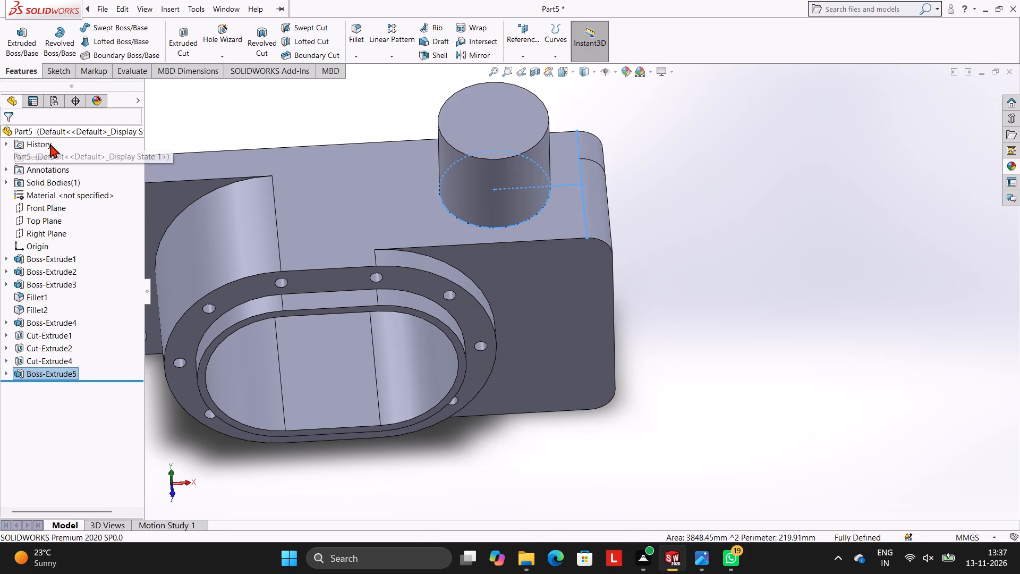
{"action": "left_click", "coordinate": [197, 113]}
Open a new sketch on the flat end face of the cylindrical side boss, viewed face-on.
{"action": "middle_click_drag", "start_coordinate": [386, 166], "coordinate": [464, 152]}
{"action": "middle_click_drag", "start_coordinate": [651, 192], "coordinate": [609, 196]}
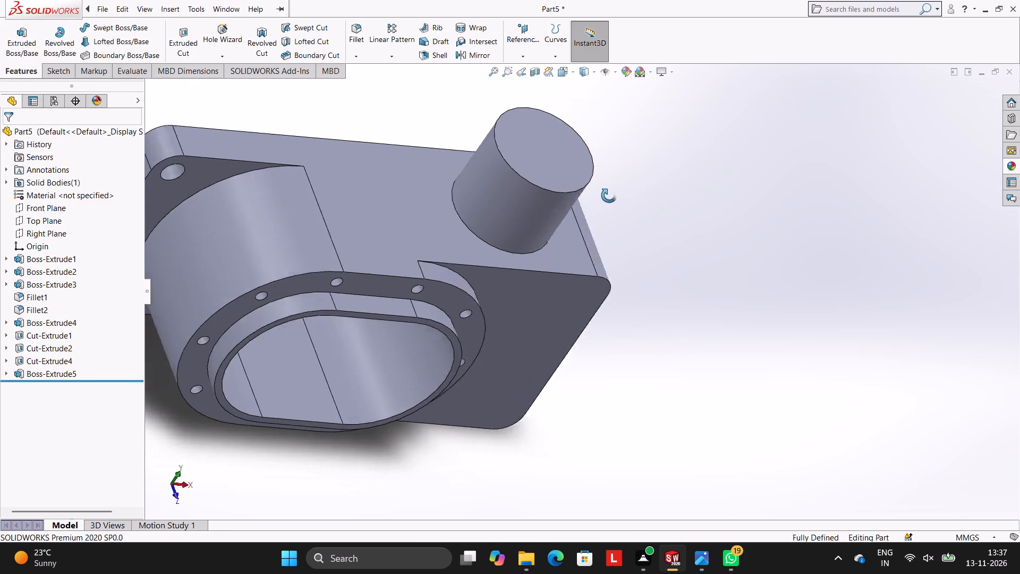
{"action": "middle_click_drag", "start_coordinate": [609, 196], "coordinate": [608, 199]}
{"action": "scroll", "coordinate": [625, 185], "scroll_direction": "up", "scroll_amount": 3}
{"action": "middle_click_drag", "start_coordinate": [641, 166], "coordinate": [607, 184]}
{"action": "left_click", "coordinate": [537, 213]}
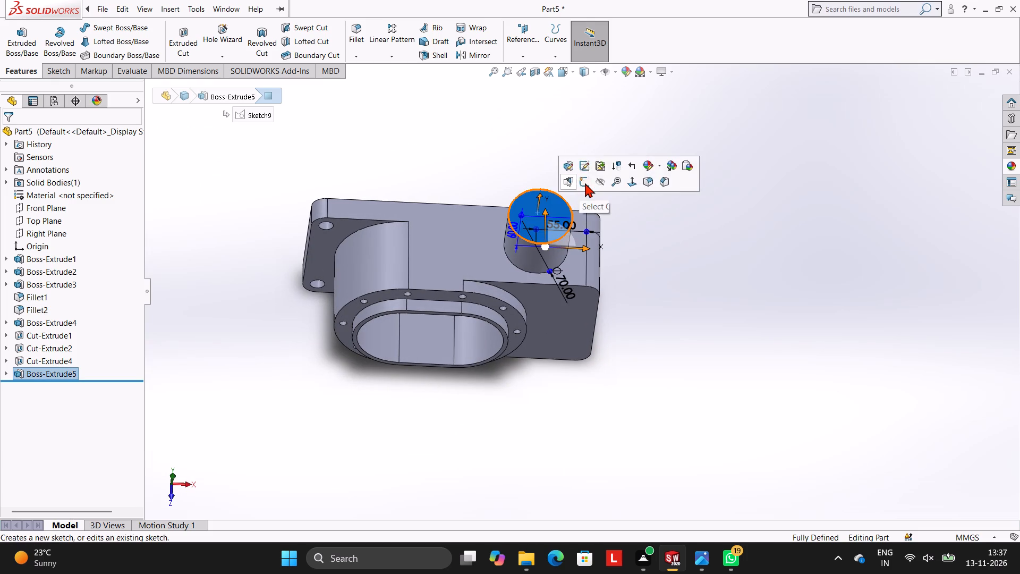
{"action": "left_click", "coordinate": [581, 183]}
{"action": "key", "text": "ctrl+8"}
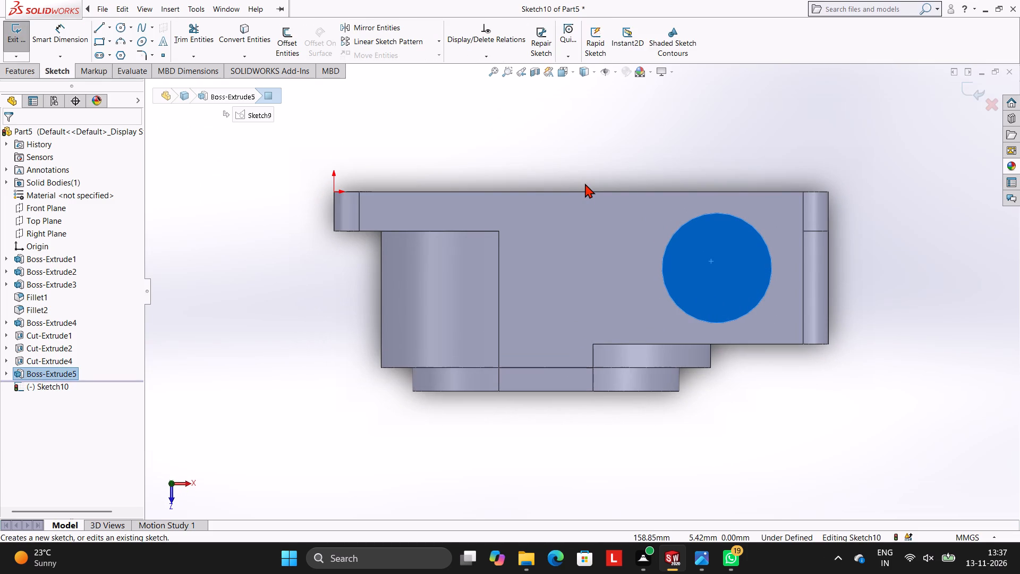
{"action": "scroll", "coordinate": [694, 230], "scroll_direction": "up", "scroll_amount": 2}
{"action": "scroll", "coordinate": [694, 230], "scroll_direction": "down", "scroll_amount": 1}
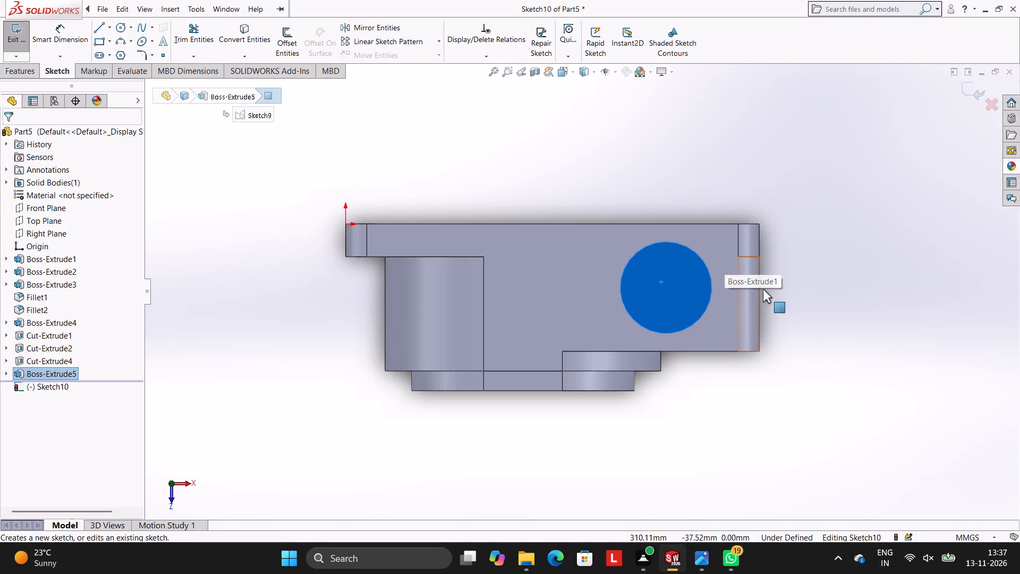
{"action": "scroll", "coordinate": [778, 342], "scroll_direction": "up", "scroll_amount": 1}
{"action": "scroll", "coordinate": [778, 341], "scroll_direction": "down", "scroll_amount": 1}
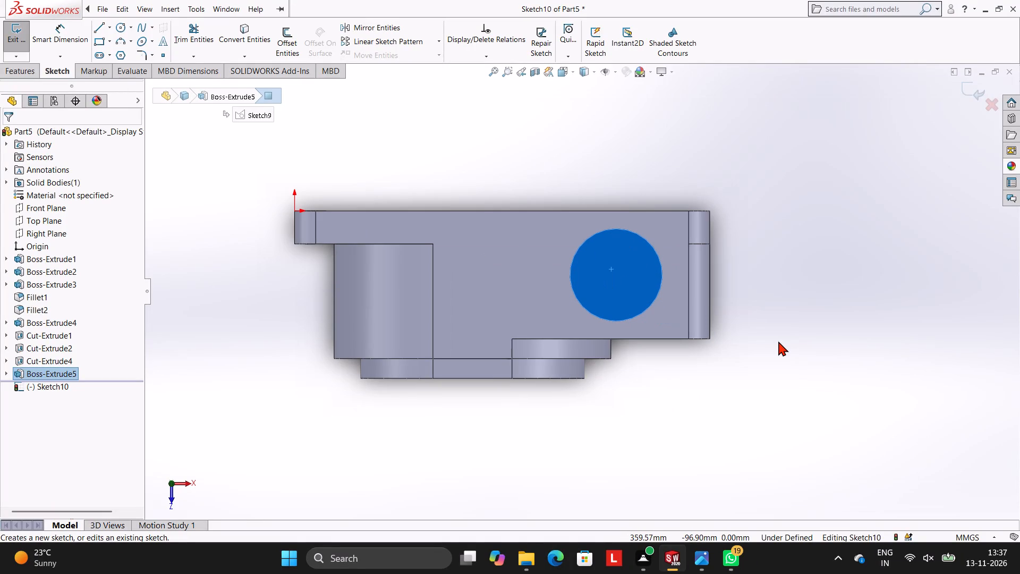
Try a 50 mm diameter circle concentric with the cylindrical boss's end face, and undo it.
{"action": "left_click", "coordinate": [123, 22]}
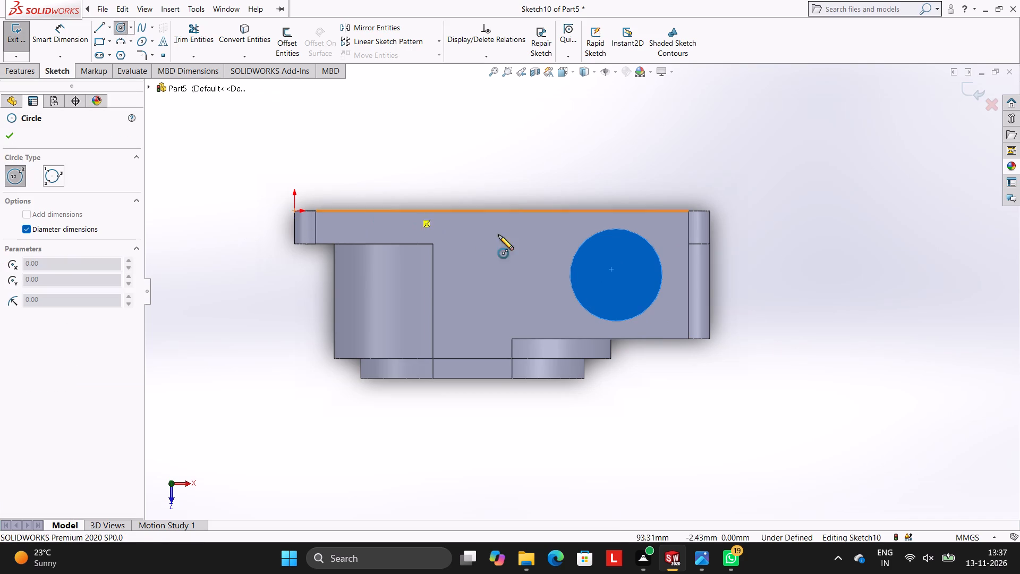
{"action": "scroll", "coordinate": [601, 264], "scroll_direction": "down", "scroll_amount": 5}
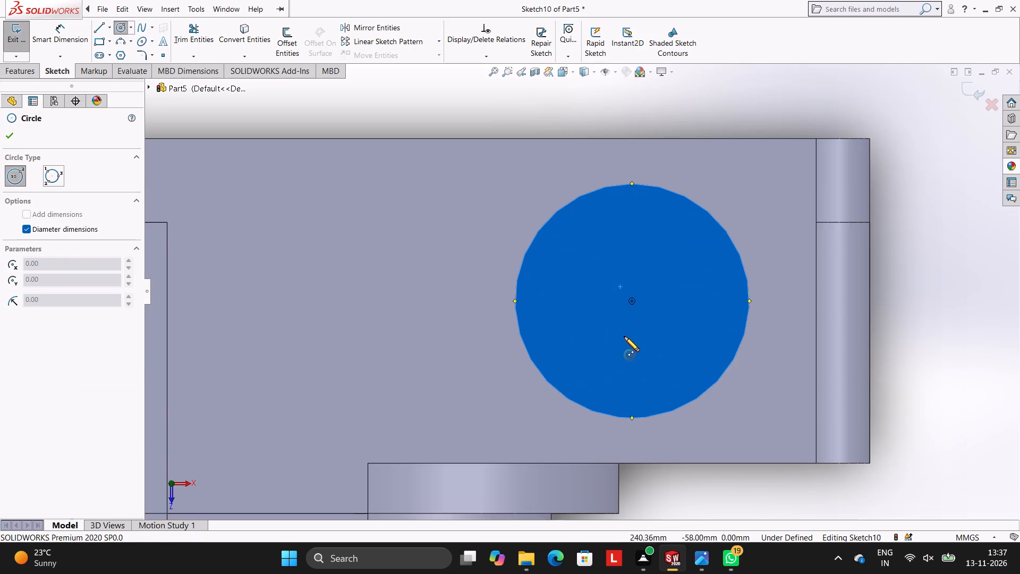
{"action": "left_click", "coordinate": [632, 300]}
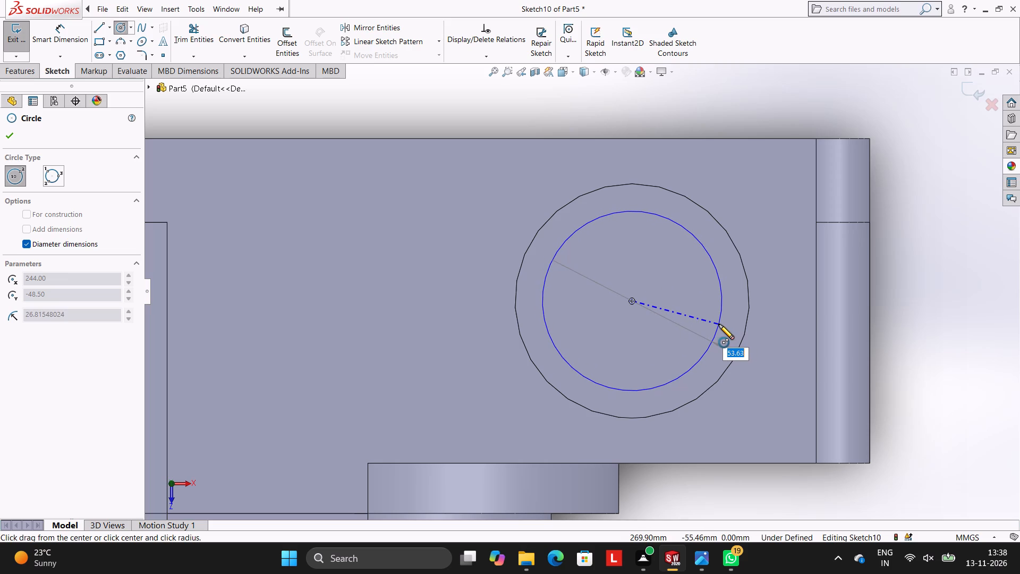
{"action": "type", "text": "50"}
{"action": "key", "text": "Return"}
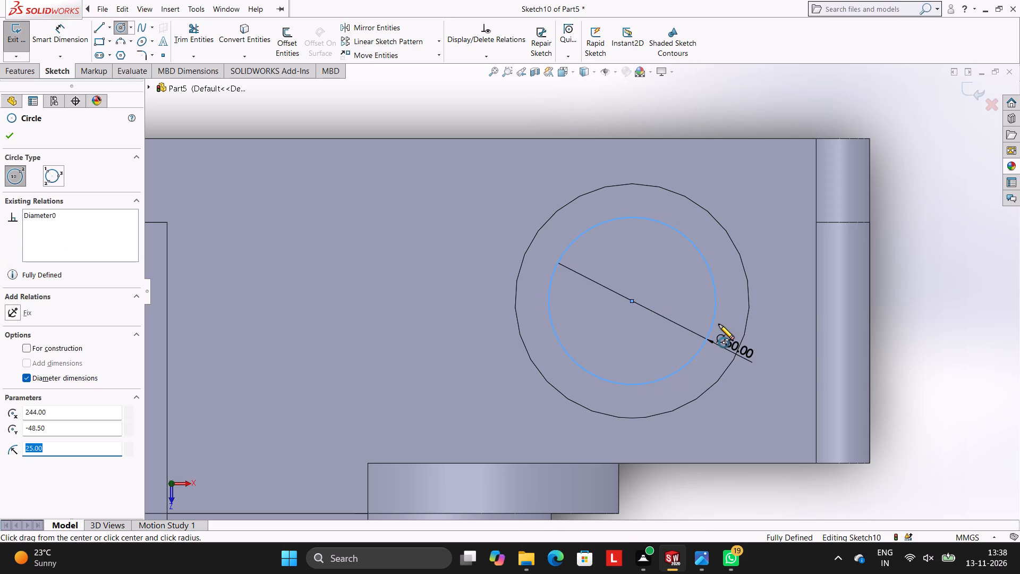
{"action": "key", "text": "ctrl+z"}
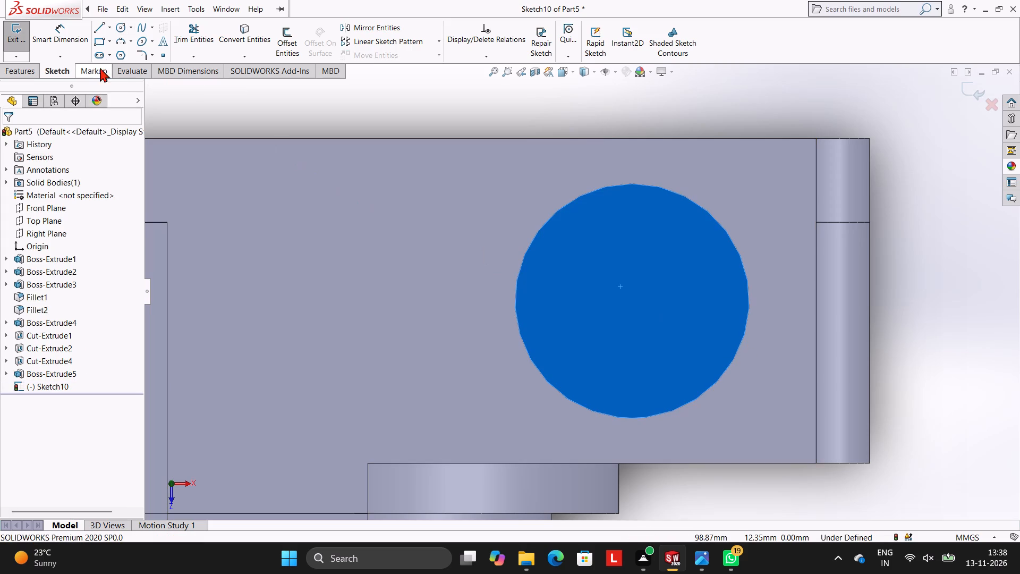
Sketch a 60 mm diameter circle concentric with the cylindrical boss on its end face.
{"action": "left_click", "coordinate": [120, 30]}
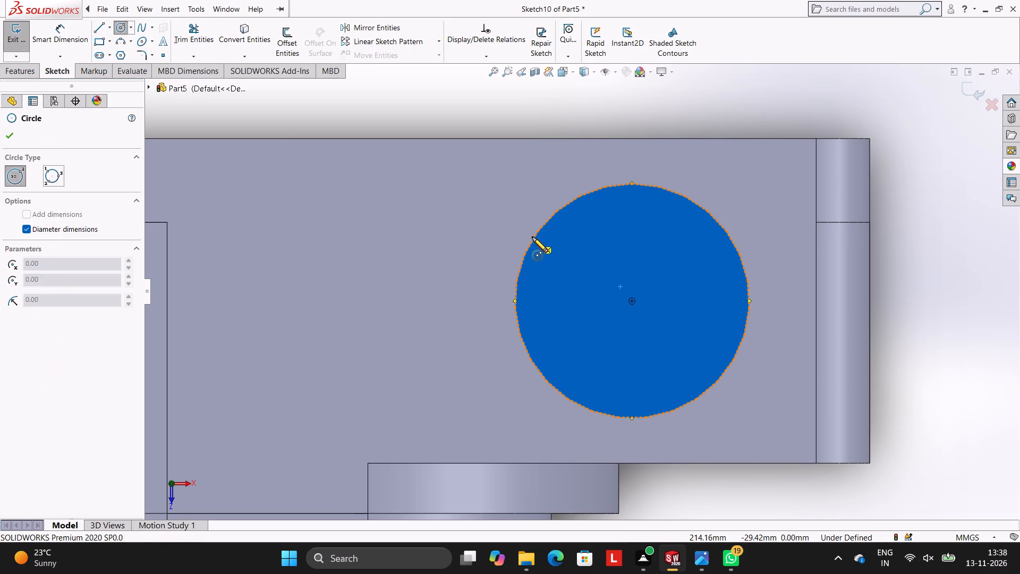
{"action": "left_click", "coordinate": [632, 300]}
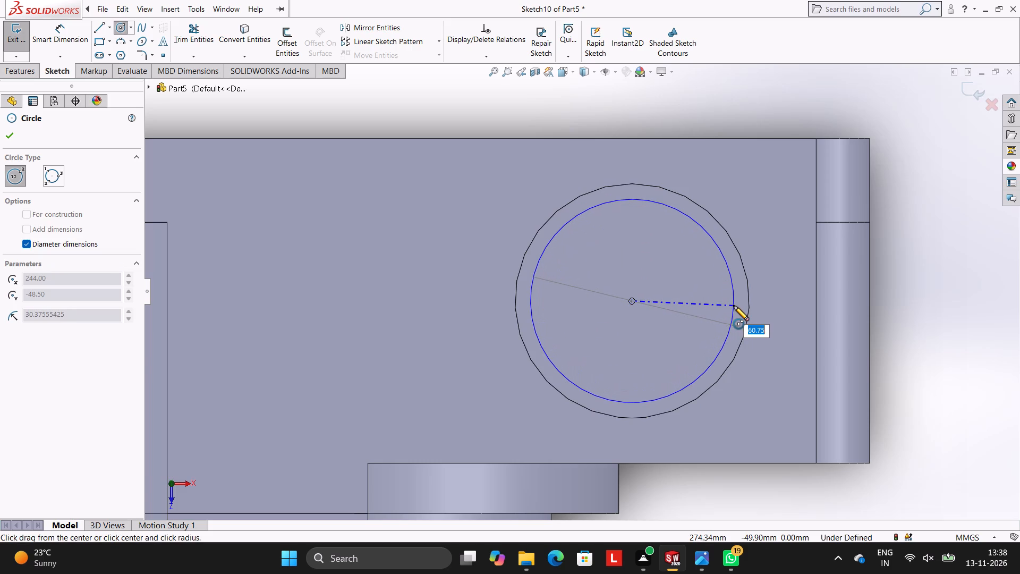
{"action": "type", "text": "60"}
{"action": "key", "text": "Return"}
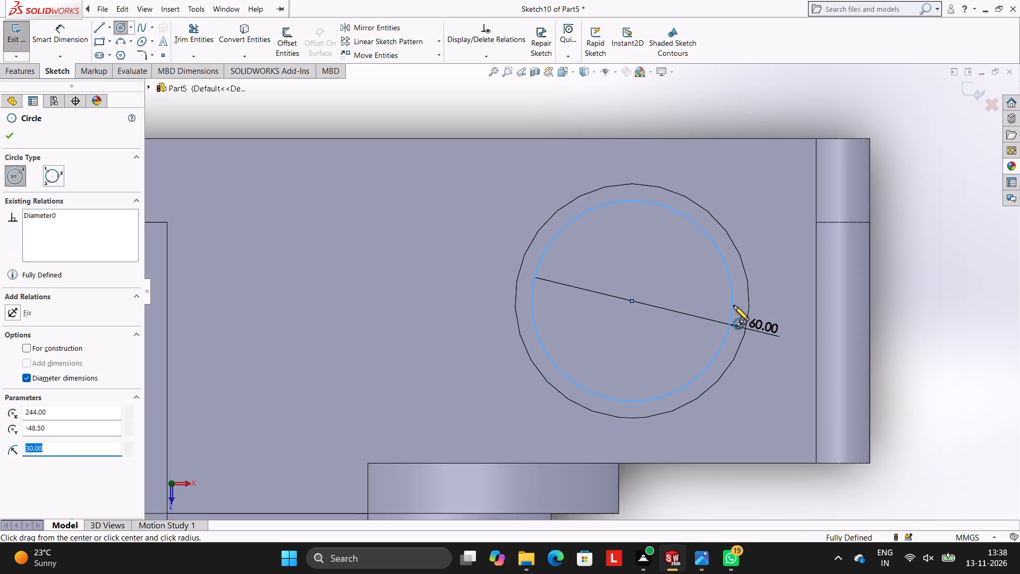
Cut the 60 mm circle into the end of the cylindrical side boss as a blind recess 15 mm deep.
{"action": "key", "text": "Escape"}
{"action": "key", "text": "Escape"}
{"action": "key", "text": "Escape"}
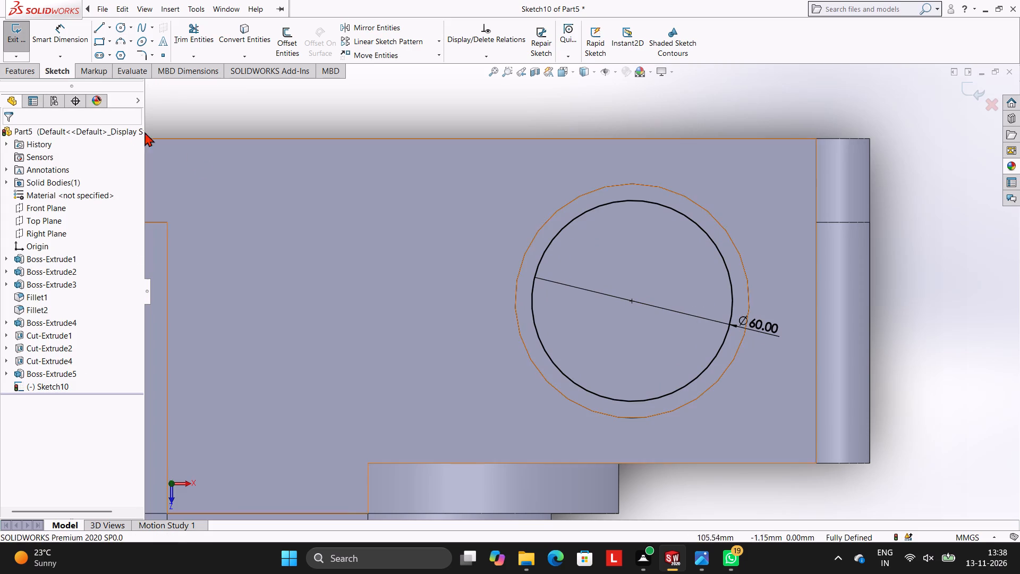
{"action": "left_click", "coordinate": [22, 73]}
{"action": "left_click", "coordinate": [185, 38]}
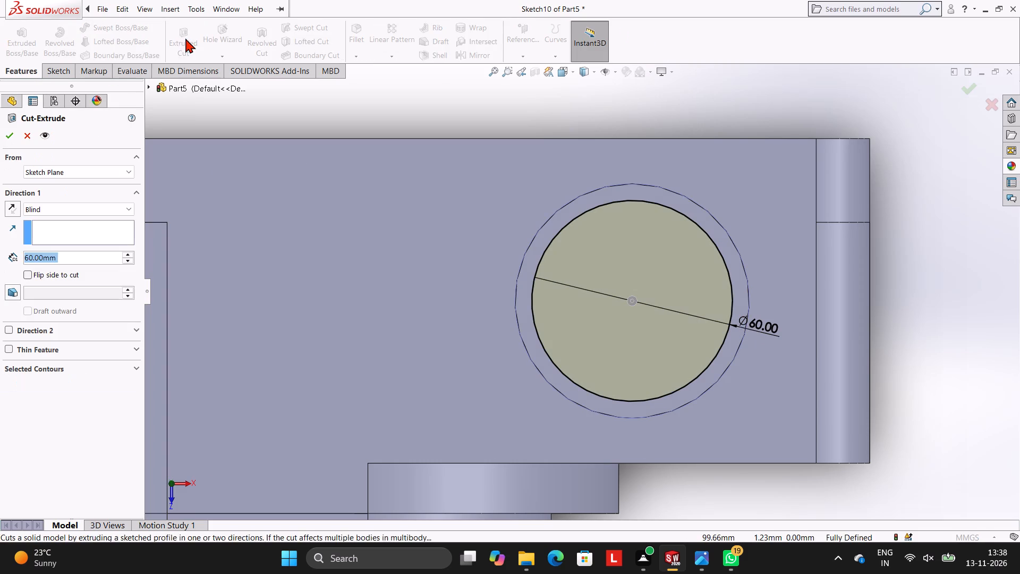
{"action": "type", "text": "15"}
{"action": "key", "text": "Return"}
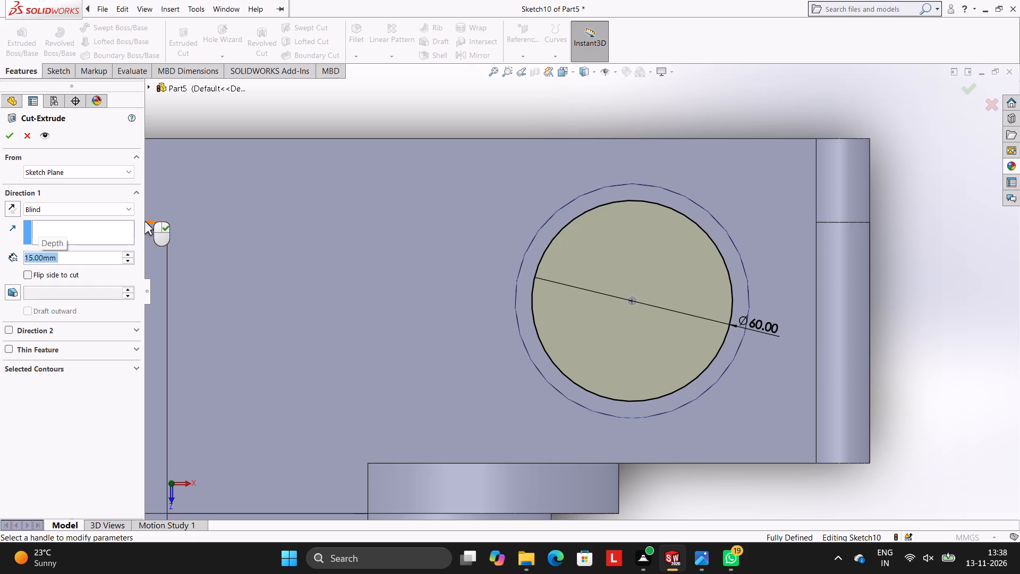
{"action": "left_click", "coordinate": [10, 138]}
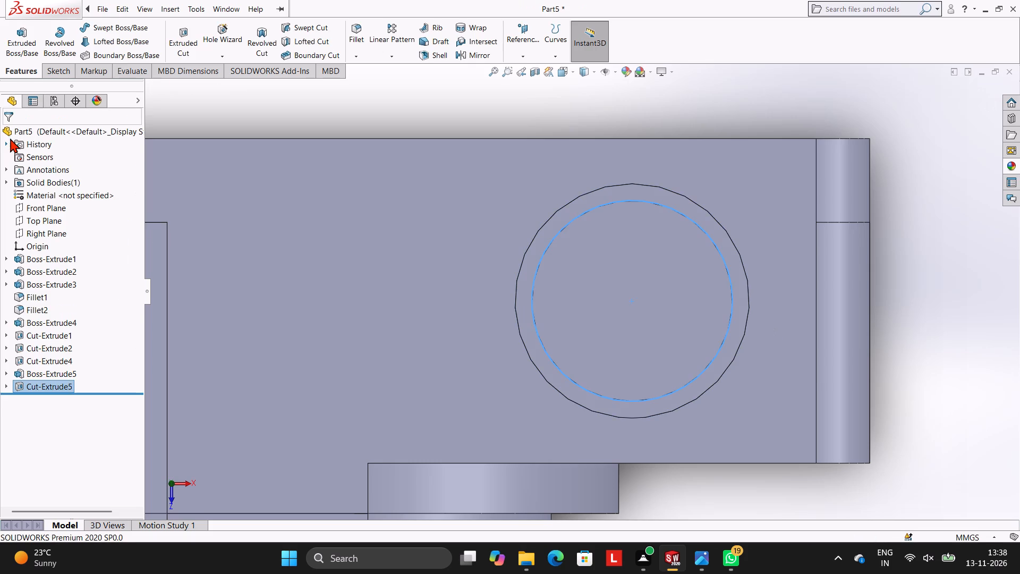
{"action": "left_click", "coordinate": [328, 110]}
Open a new sketch on the floor of the 60 mm recess in the side boss, viewed face-on.
{"action": "middle_click_drag", "start_coordinate": [478, 234], "coordinate": [483, 146]}
{"action": "middle_click_drag", "start_coordinate": [750, 165], "coordinate": [752, 138]}
{"action": "left_click", "coordinate": [654, 186]}
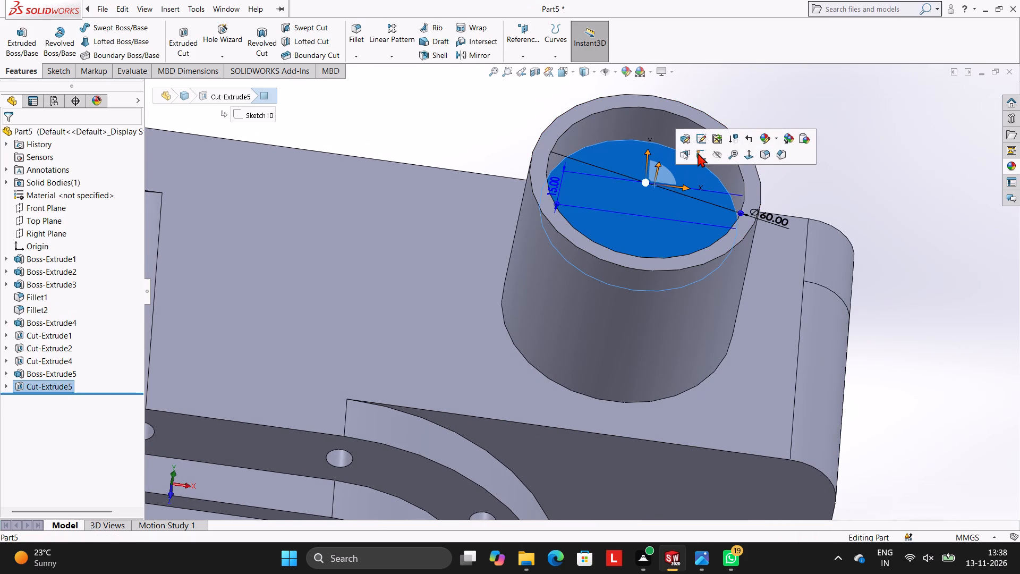
{"action": "left_click", "coordinate": [701, 154]}
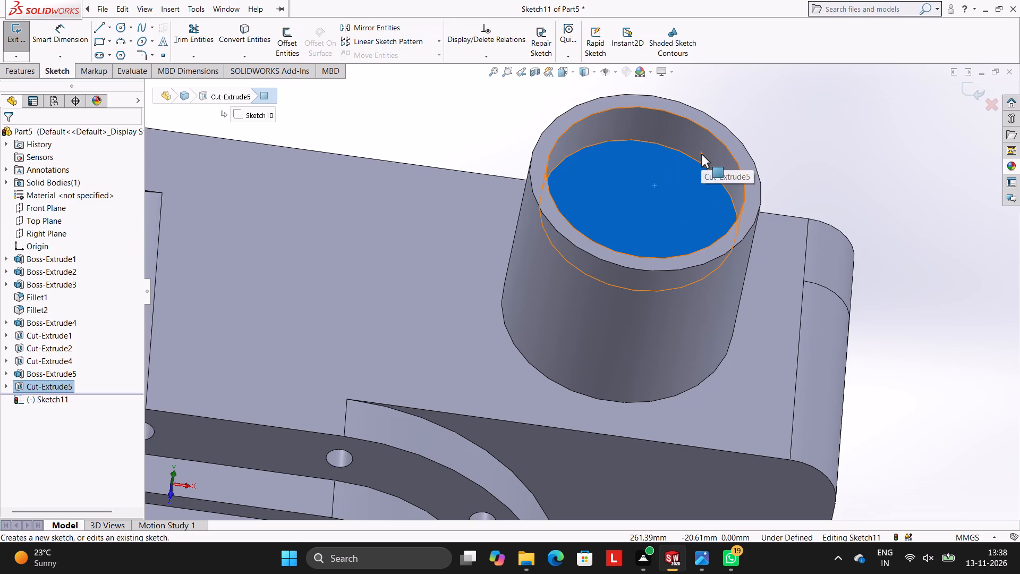
{"action": "key", "text": "ctrl+8"}
{"action": "scroll", "coordinate": [815, 344], "scroll_direction": "up", "scroll_amount": 4}
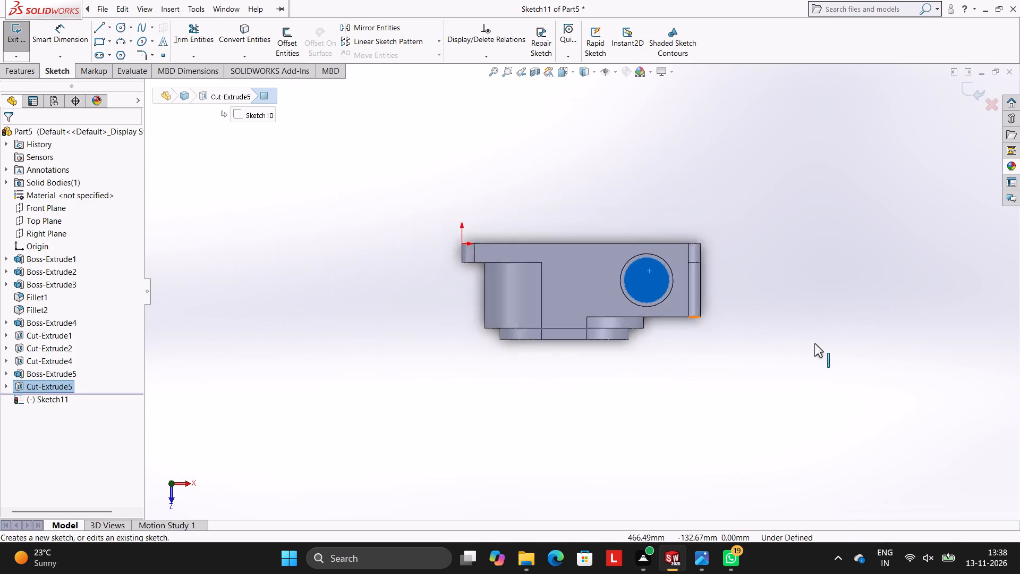
{"action": "scroll", "coordinate": [814, 343], "scroll_direction": "down", "scroll_amount": 4}
{"action": "scroll", "coordinate": [524, 192], "scroll_direction": "up", "scroll_amount": 3}
{"action": "scroll", "coordinate": [524, 192], "scroll_direction": "down", "scroll_amount": 3}
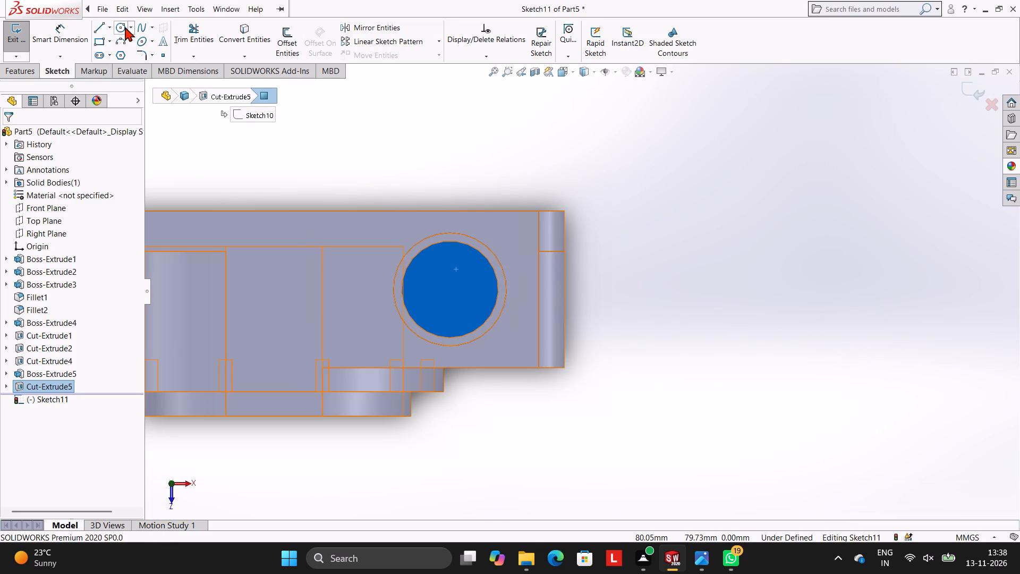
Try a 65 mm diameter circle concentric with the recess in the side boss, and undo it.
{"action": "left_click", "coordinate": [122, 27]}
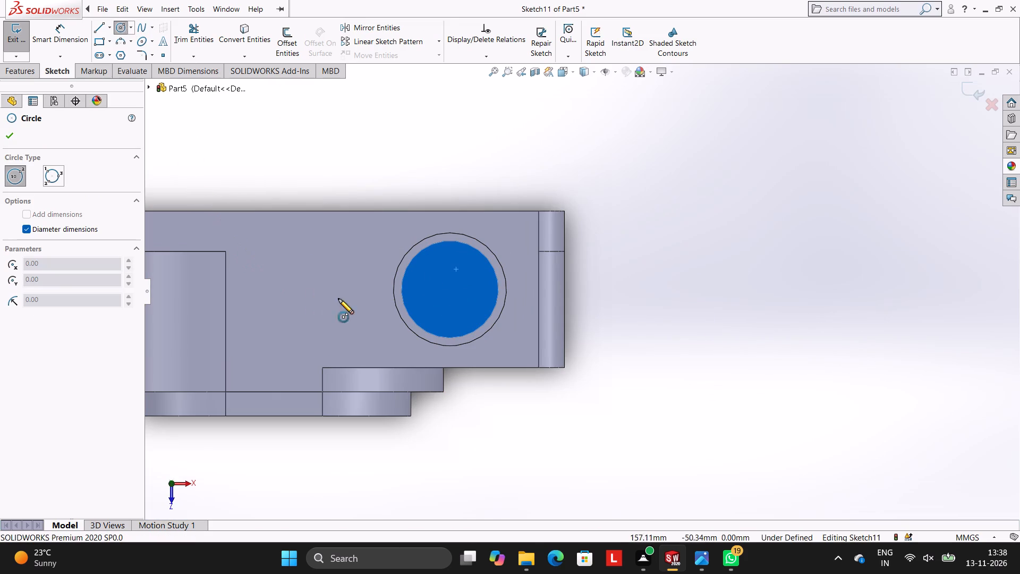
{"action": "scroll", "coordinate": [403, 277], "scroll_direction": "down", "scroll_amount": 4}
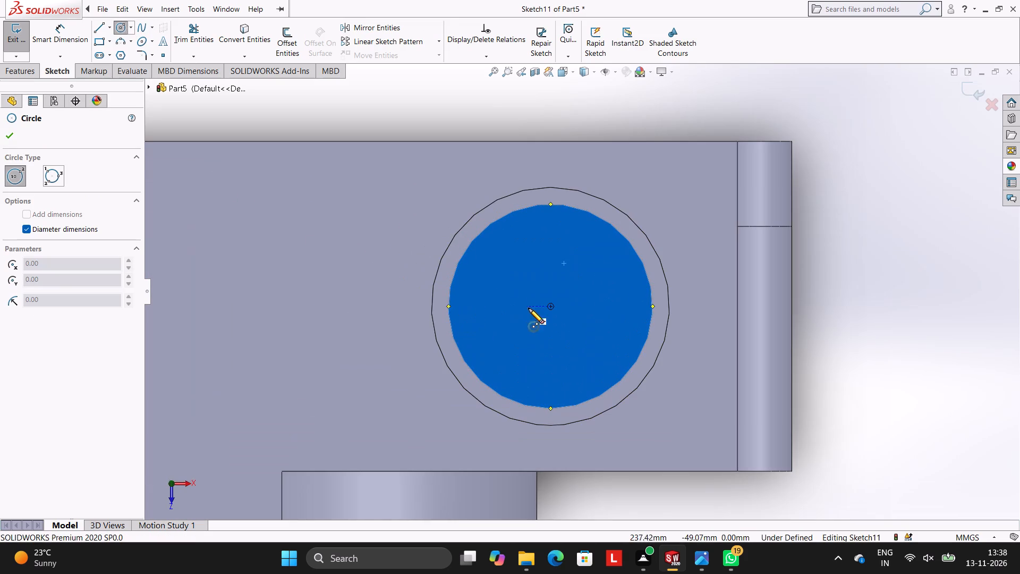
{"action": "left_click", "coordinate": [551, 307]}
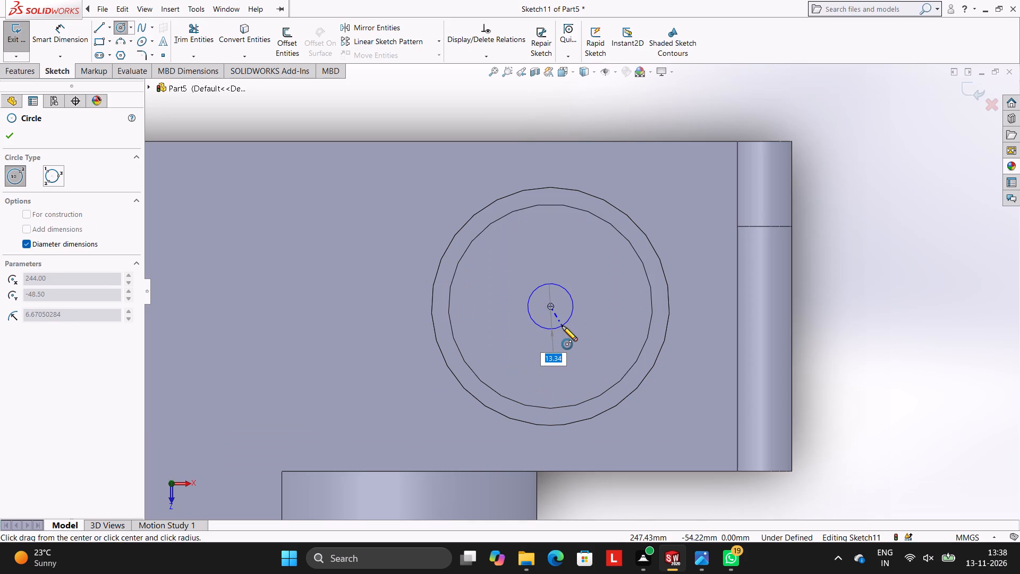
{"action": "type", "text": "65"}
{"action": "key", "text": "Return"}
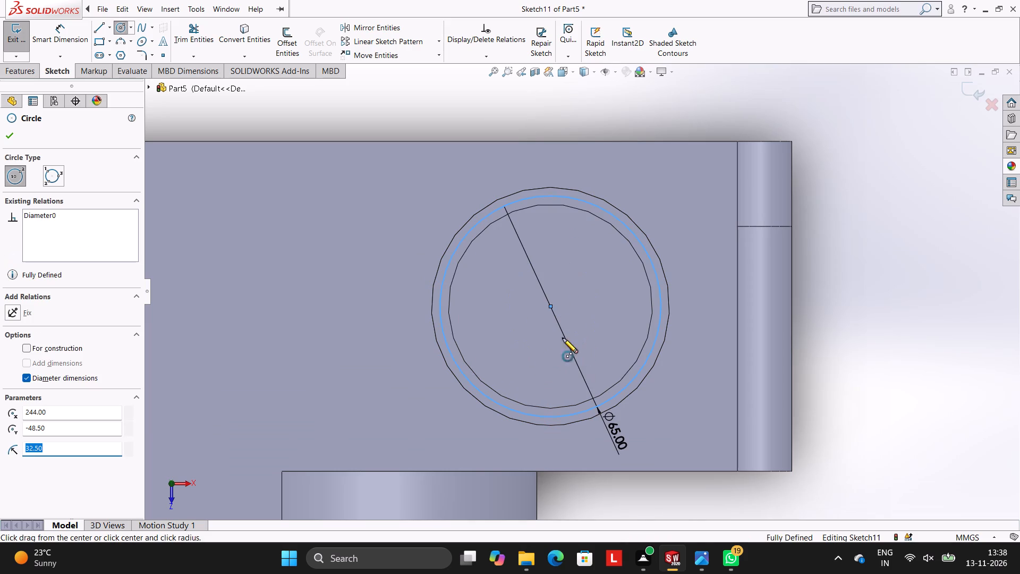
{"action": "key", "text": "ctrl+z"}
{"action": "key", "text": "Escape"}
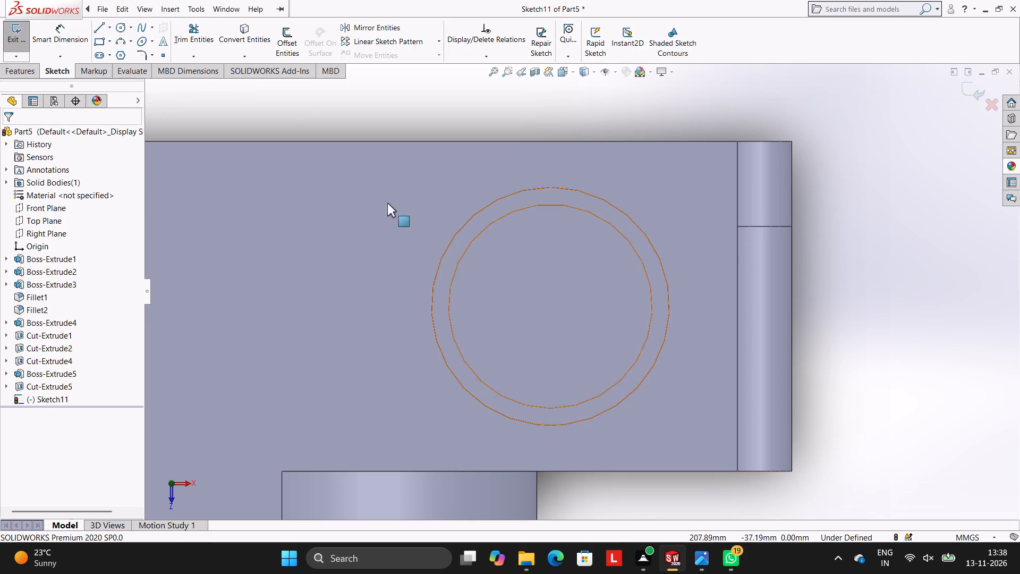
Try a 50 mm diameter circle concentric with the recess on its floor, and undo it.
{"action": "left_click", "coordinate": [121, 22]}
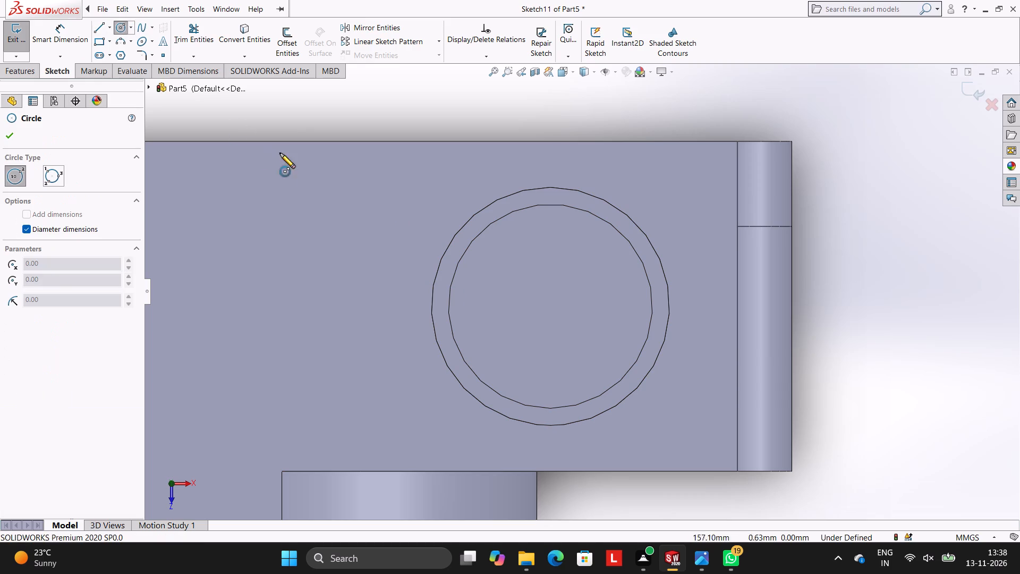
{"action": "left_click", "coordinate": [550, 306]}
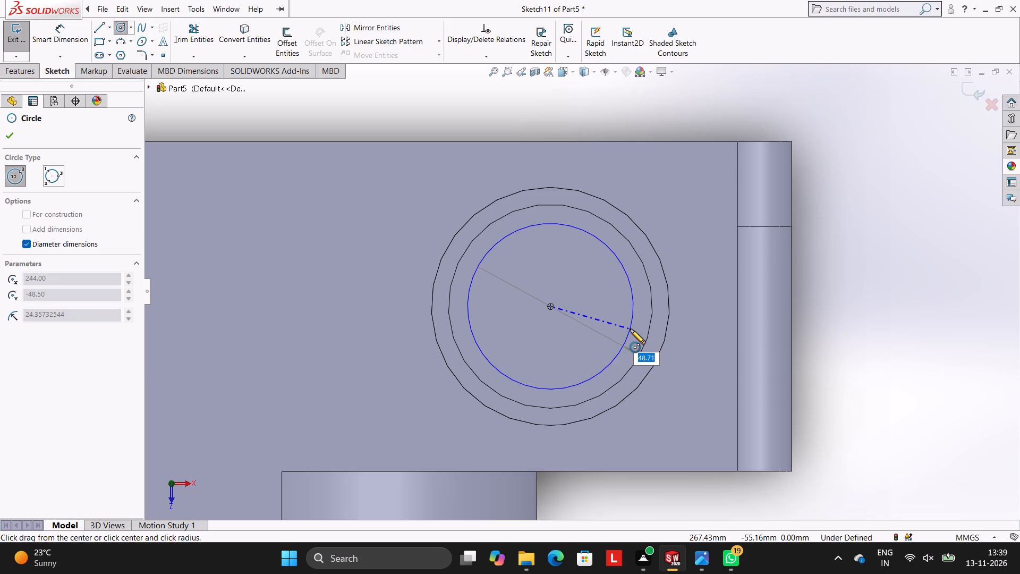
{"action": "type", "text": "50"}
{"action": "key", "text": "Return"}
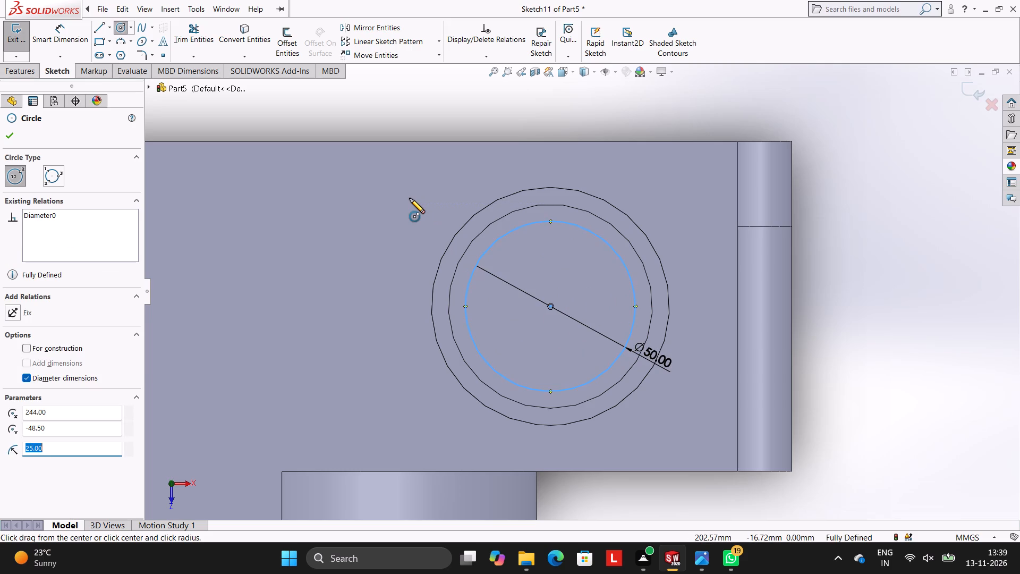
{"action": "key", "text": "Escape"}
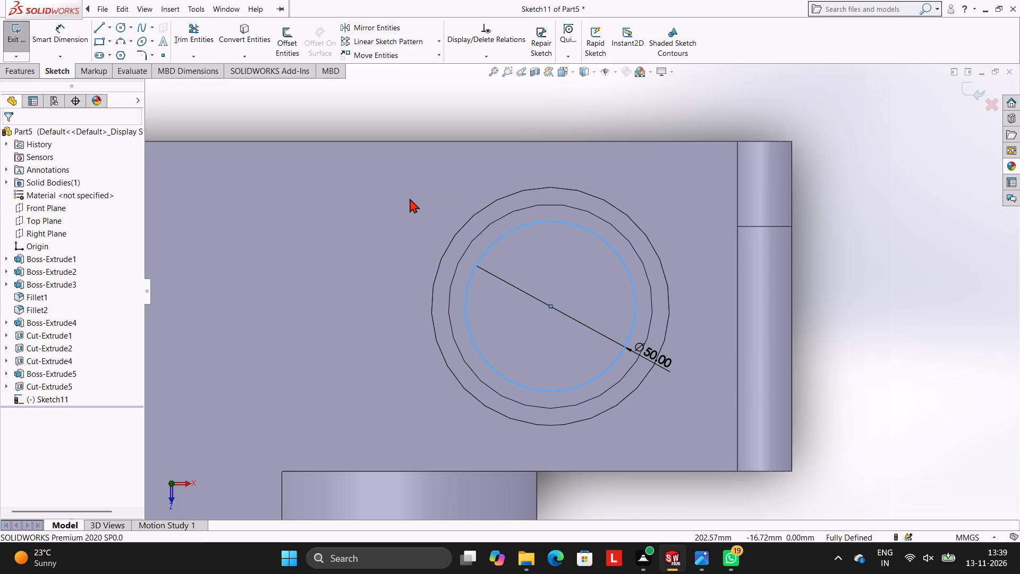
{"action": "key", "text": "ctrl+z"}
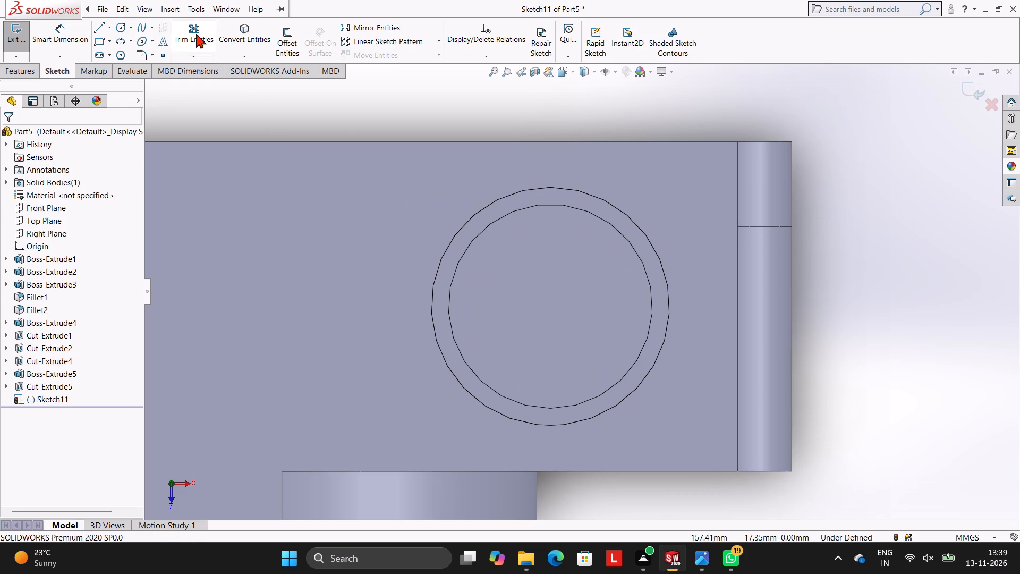
Sketch a 45 mm diameter circle on the recess floor, concentric with the cylindrical side boss.
{"action": "left_click", "coordinate": [119, 22]}
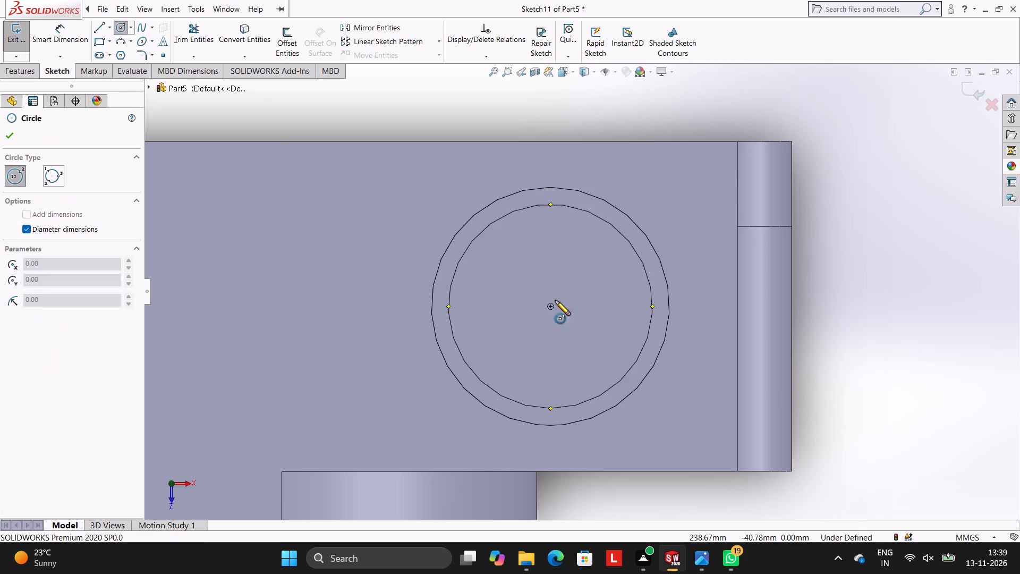
{"action": "left_click", "coordinate": [550, 306]}
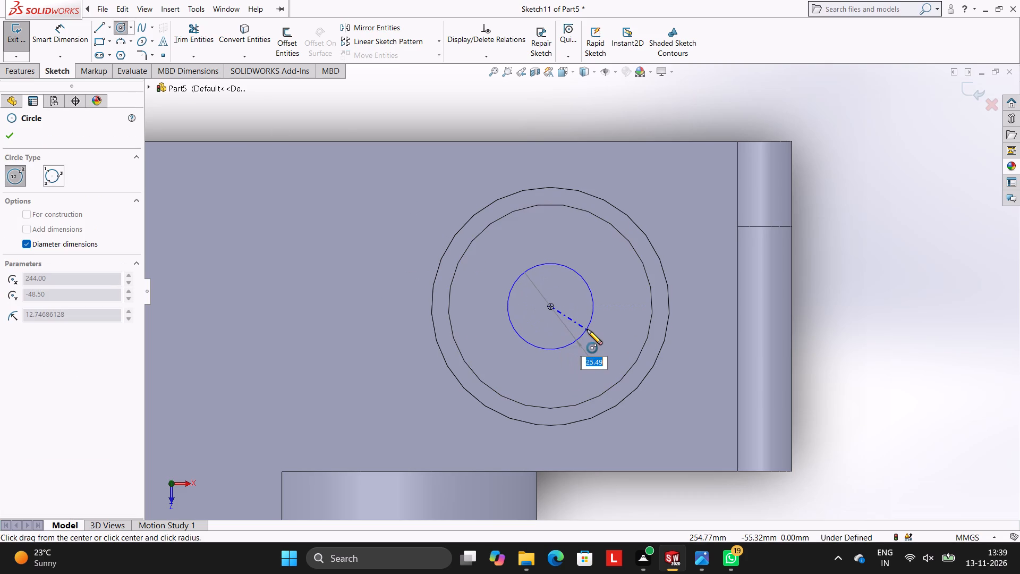
{"action": "type", "text": "45"}
{"action": "key", "text": "Return"}
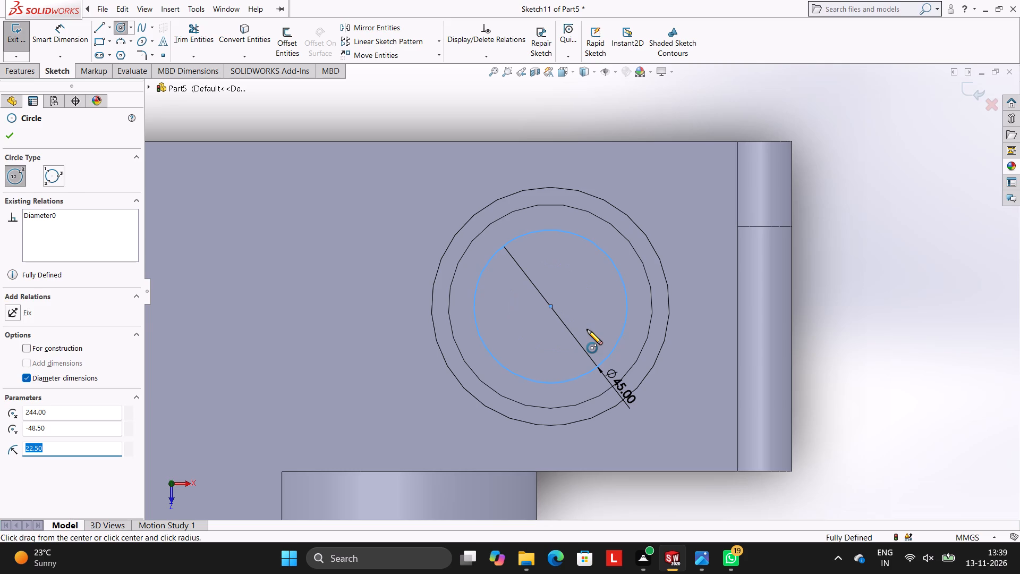
{"action": "key", "text": "Escape"}
{"action": "key", "text": "Escape"}
{"action": "key", "text": "Escape"}
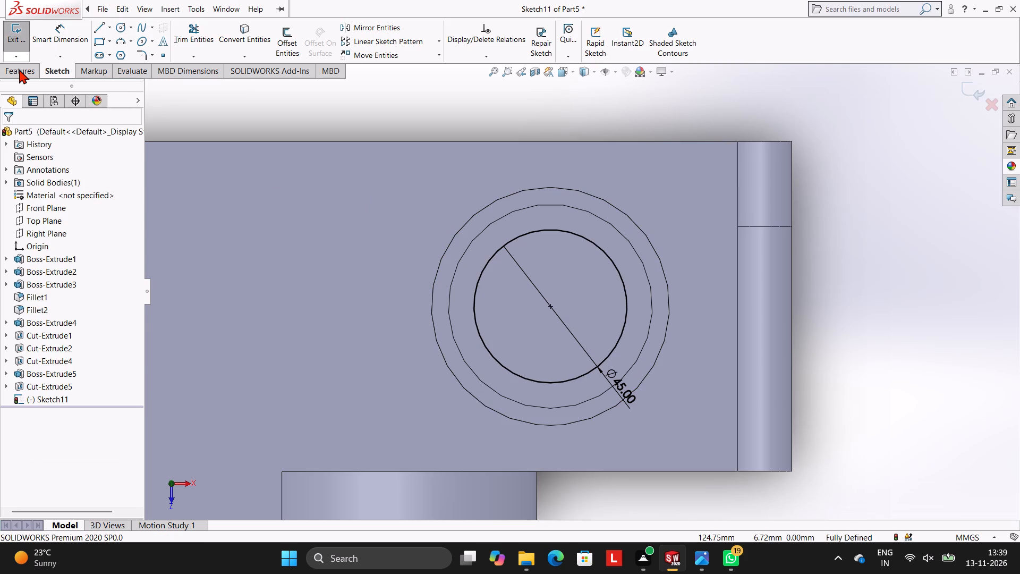
Set up a blind extruded cut of the 45 mm circle with a 50 mm depth and check its preview in the side boss.
{"action": "left_click", "coordinate": [21, 77]}
{"action": "left_click", "coordinate": [193, 39]}
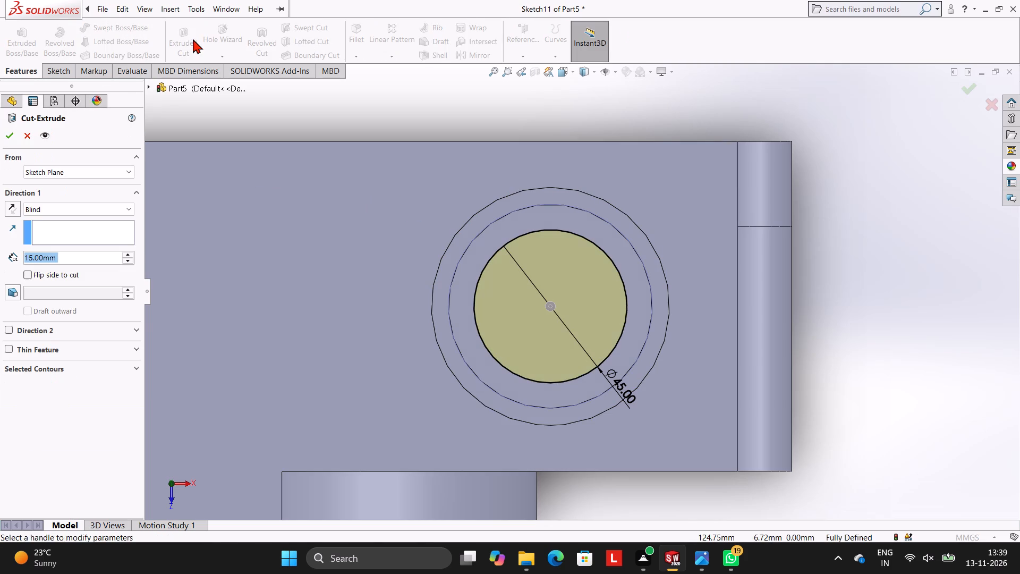
{"action": "type", "text": "50"}
{"action": "key", "text": "Return"}
{"action": "scroll", "coordinate": [545, 210], "scroll_direction": "up", "scroll_amount": 2}
{"action": "middle_click_drag", "start_coordinate": [604, 243], "coordinate": [632, 145]}
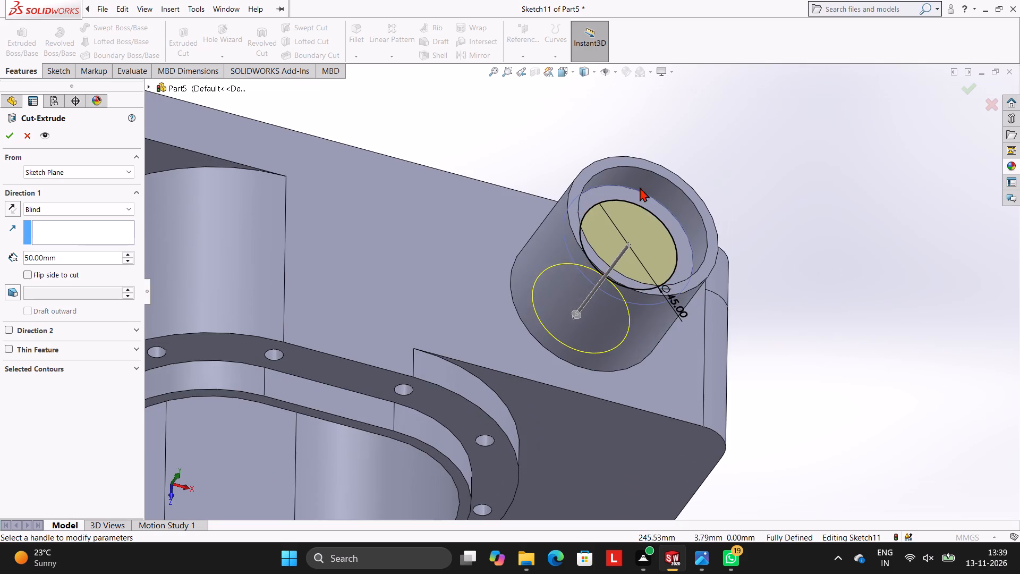
{"action": "middle_click_drag", "start_coordinate": [661, 248], "coordinate": [682, 144]}
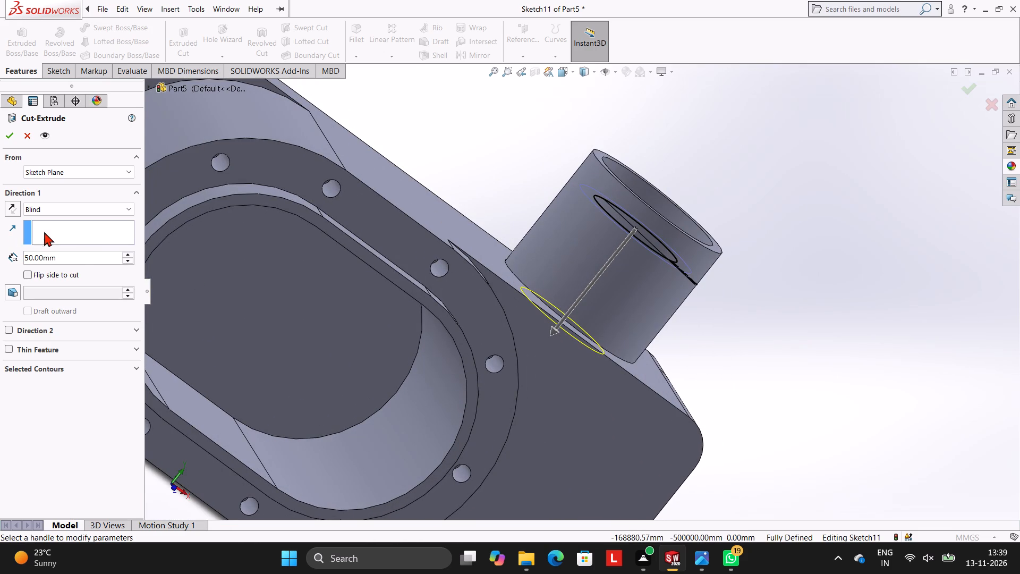
Set the depth of the 45 mm circle's cut to 40 mm and complete the cut.
{"action": "left_click", "coordinate": [76, 259]}
{"action": "key", "text": "BackSpace"}
{"action": "key", "text": "BackSpace"}
{"action": "key", "text": "BackSpace"}
{"action": "key", "text": "BackSpace"}
{"action": "key", "text": "BackSpace"}
{"action": "key", "text": "BackSpace"}
{"action": "key", "text": "BackSpace"}
{"action": "key", "text": "BackSpace"}
{"action": "key", "text": "BackSpace"}
{"action": "key", "text": "BackSpace"}
{"action": "key", "text": "BackSpace"}
{"action": "key", "text": "BackSpace"}
{"action": "key", "text": "BackSpace"}
{"action": "type", "text": "40"}
{"action": "key", "text": "Return"}
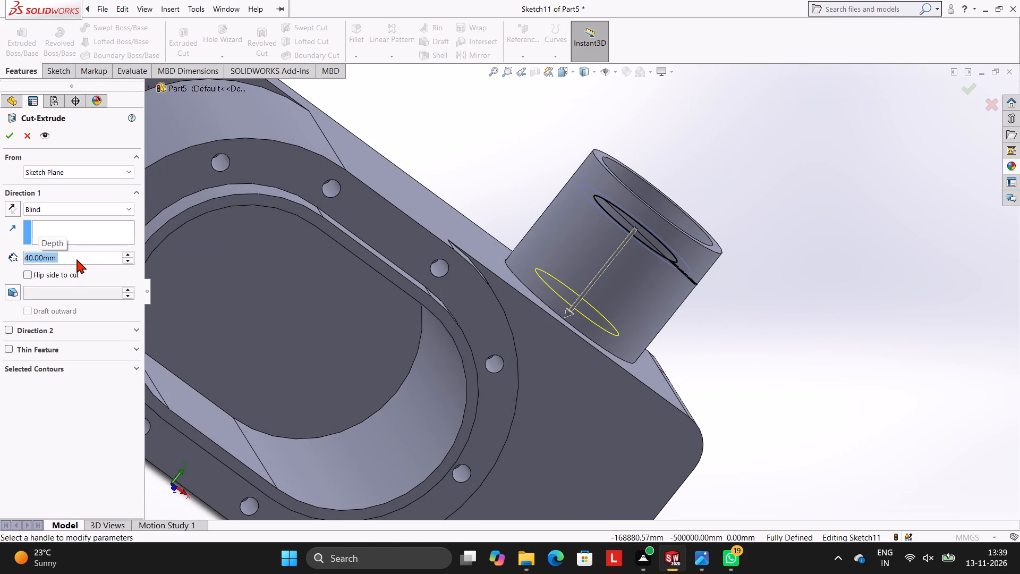
{"action": "left_click", "coordinate": [4, 141]}
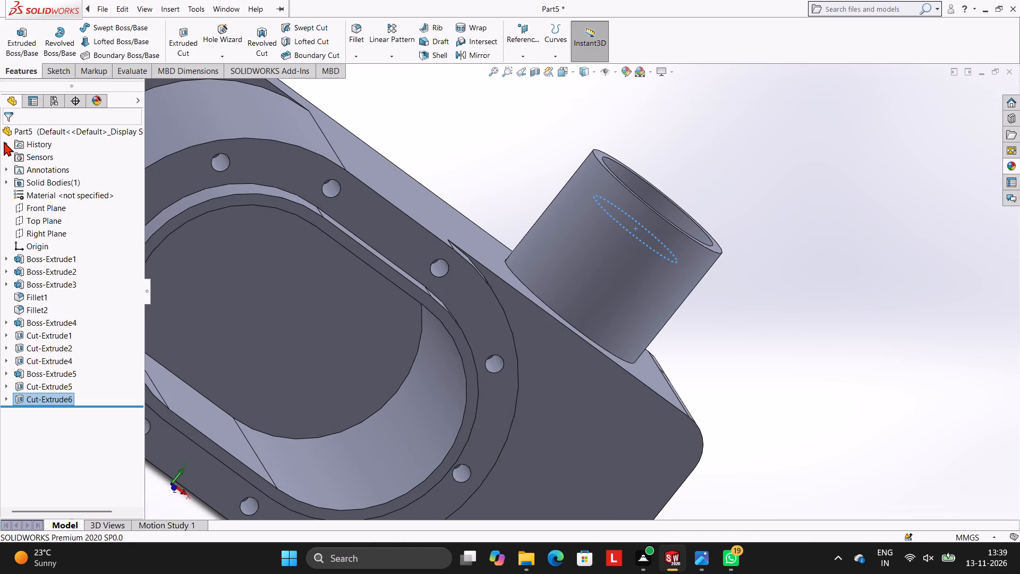
{"action": "left_click", "coordinate": [399, 137]}
Examine the model from several sides, including the stepped bore in the side boss and the slot-shaped pocket.
{"action": "scroll", "coordinate": [600, 182], "scroll_direction": "up", "scroll_amount": 2}
{"action": "middle_click_drag", "start_coordinate": [671, 174], "coordinate": [614, 193]}
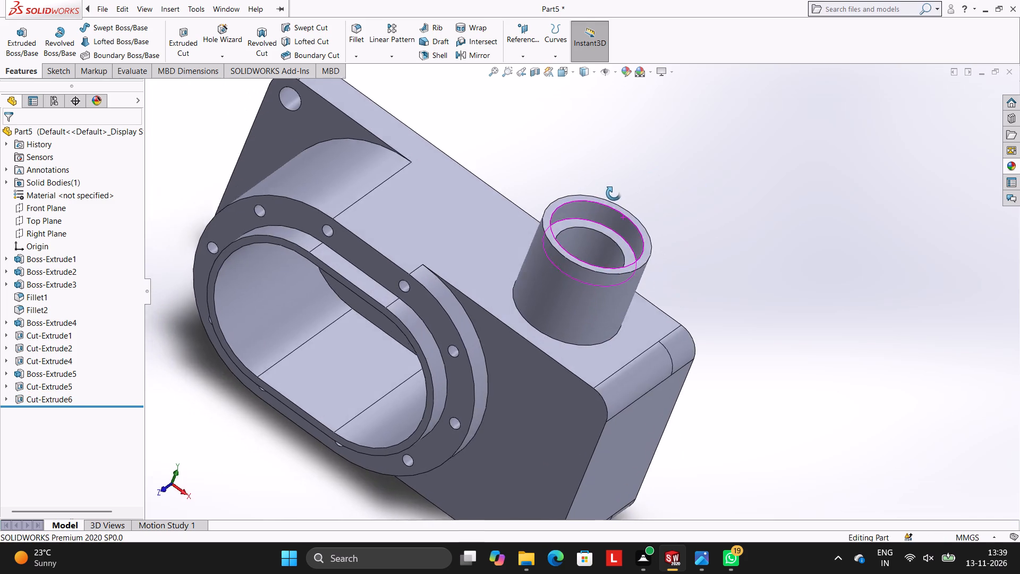
{"action": "middle_click_drag", "start_coordinate": [614, 193], "coordinate": [672, 227]}
{"action": "scroll", "coordinate": [511, 247], "scroll_direction": "up", "scroll_amount": 2}
{"action": "middle_click_drag", "start_coordinate": [573, 259], "coordinate": [601, 359]}
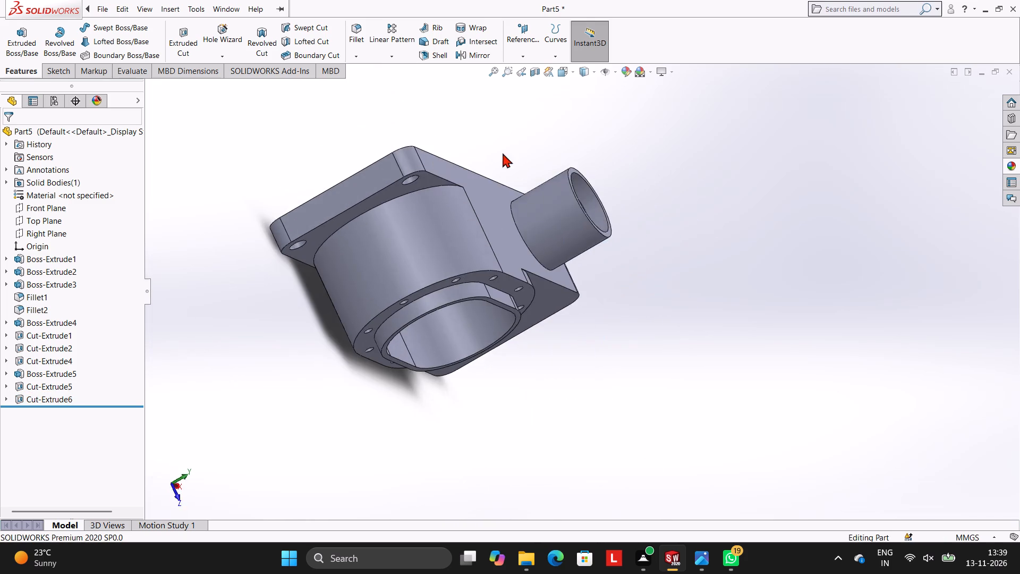
{"action": "middle_click_drag", "start_coordinate": [482, 163], "coordinate": [339, 172]}
{"action": "middle_click_drag", "start_coordinate": [581, 325], "coordinate": [557, 204]}
{"action": "middle_click_drag", "start_coordinate": [634, 283], "coordinate": [636, 171]}
{"action": "middle_click_drag", "start_coordinate": [660, 260], "coordinate": [708, 204]}
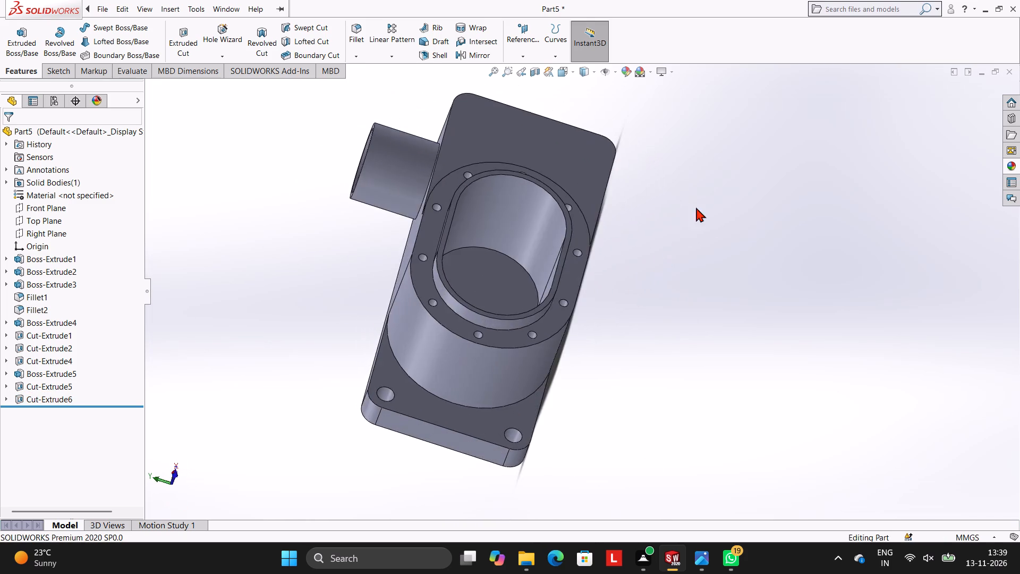
{"action": "scroll", "coordinate": [662, 192], "scroll_direction": "up", "scroll_amount": 1}
{"action": "middle_click_drag", "start_coordinate": [662, 192], "coordinate": [649, 155]}
{"action": "middle_click_drag", "start_coordinate": [638, 234], "coordinate": [658, 221]}
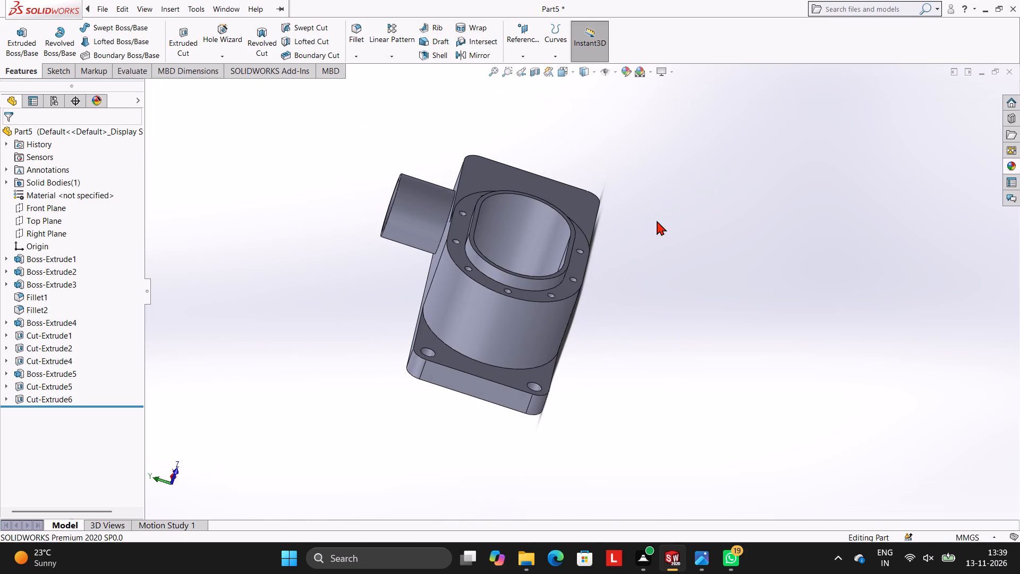
{"action": "middle_click_drag", "start_coordinate": [722, 309], "coordinate": [741, 310]}
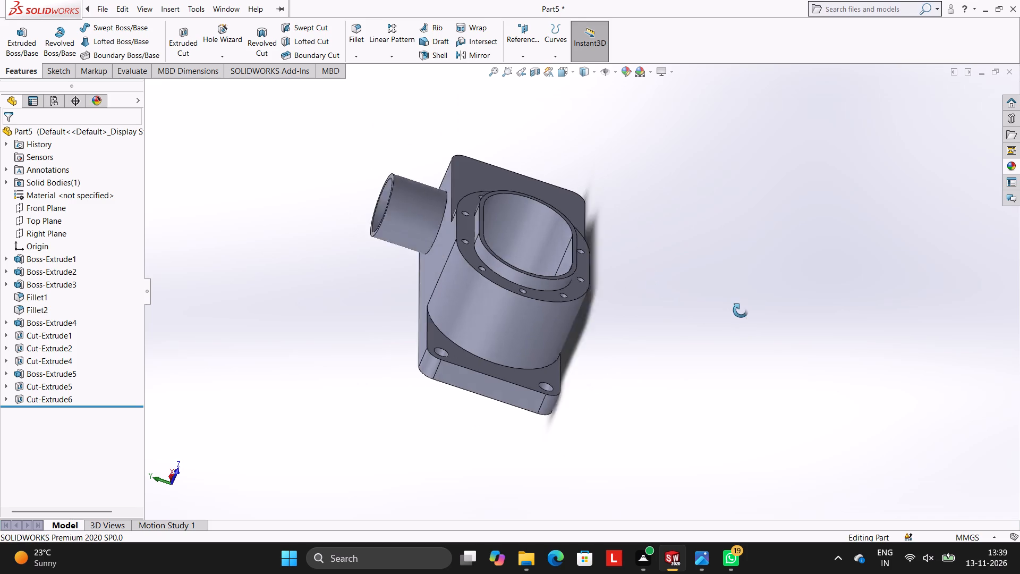
{"action": "middle_click_drag", "start_coordinate": [741, 310], "coordinate": [729, 305]}
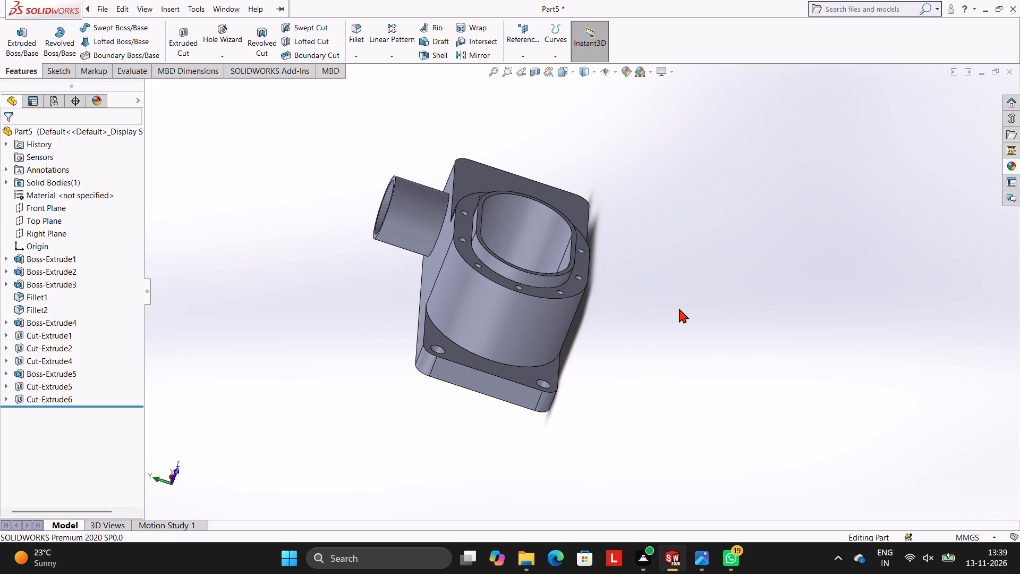
{"action": "middle_click_drag", "start_coordinate": [669, 301], "coordinate": [719, 305]}
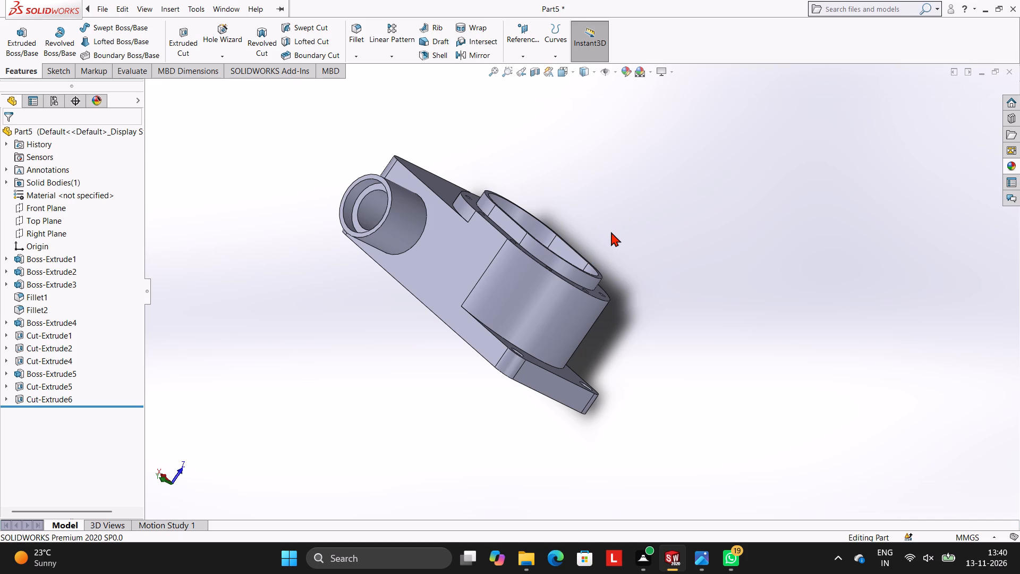
Start a sketch on the slot-shaped boss's end face and draw a 150 mm circle matching the outer arc nearer the two corner holes.
{"action": "middle_click_drag", "start_coordinate": [650, 266], "coordinate": [675, 249]}
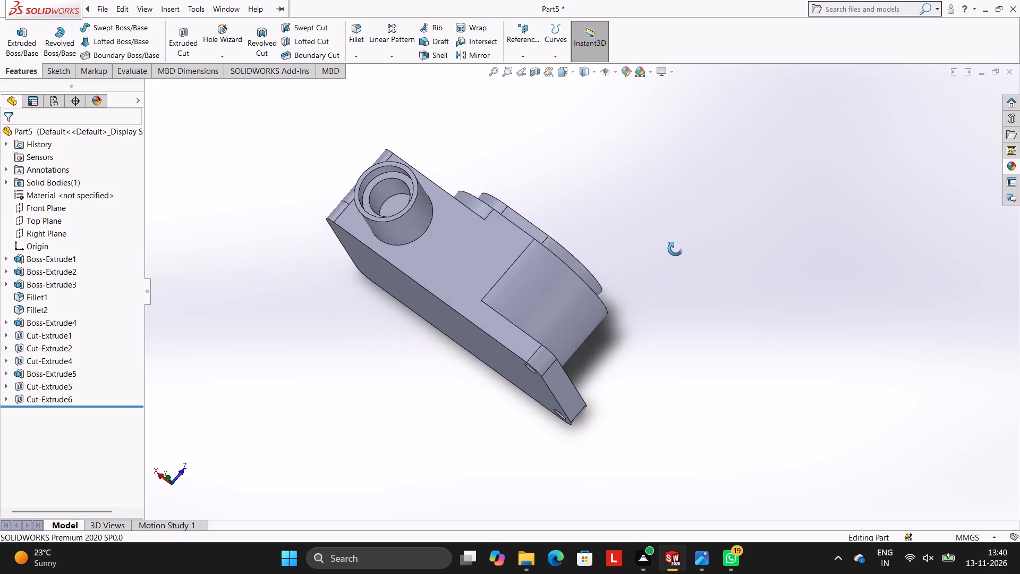
{"action": "middle_click_drag", "start_coordinate": [675, 249], "coordinate": [646, 254]}
{"action": "middle_click_drag", "start_coordinate": [687, 265], "coordinate": [640, 271]}
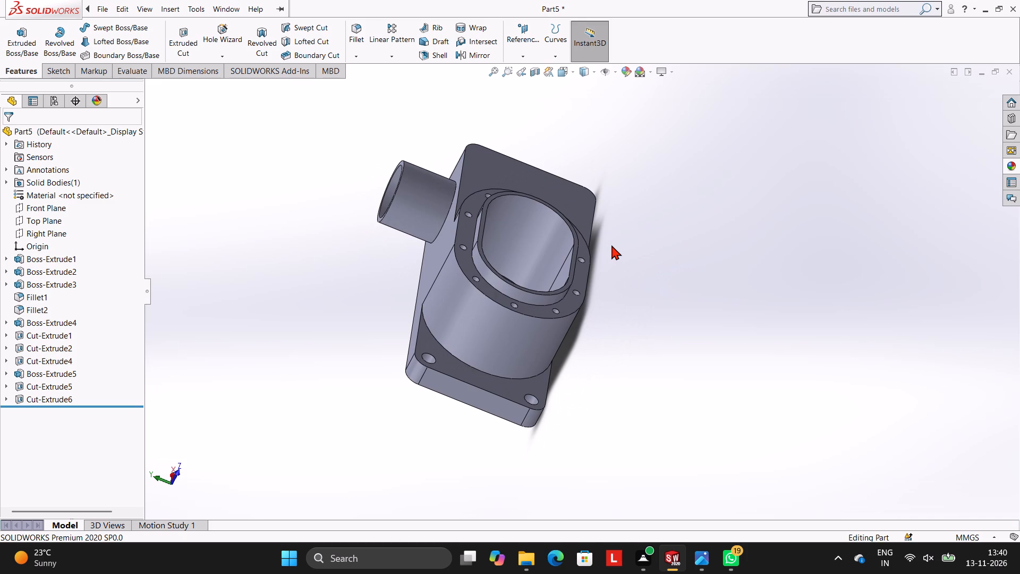
{"action": "middle_click_drag", "start_coordinate": [614, 249], "coordinate": [646, 249]}
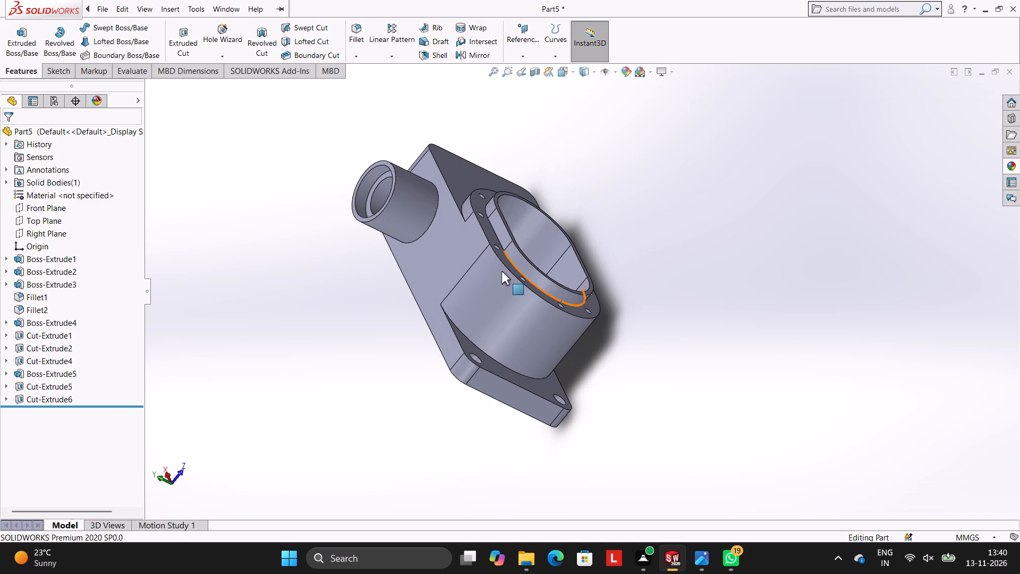
{"action": "middle_click_drag", "start_coordinate": [641, 229], "coordinate": [619, 322]}
{"action": "scroll", "coordinate": [620, 322], "scroll_direction": "down", "scroll_amount": 1}
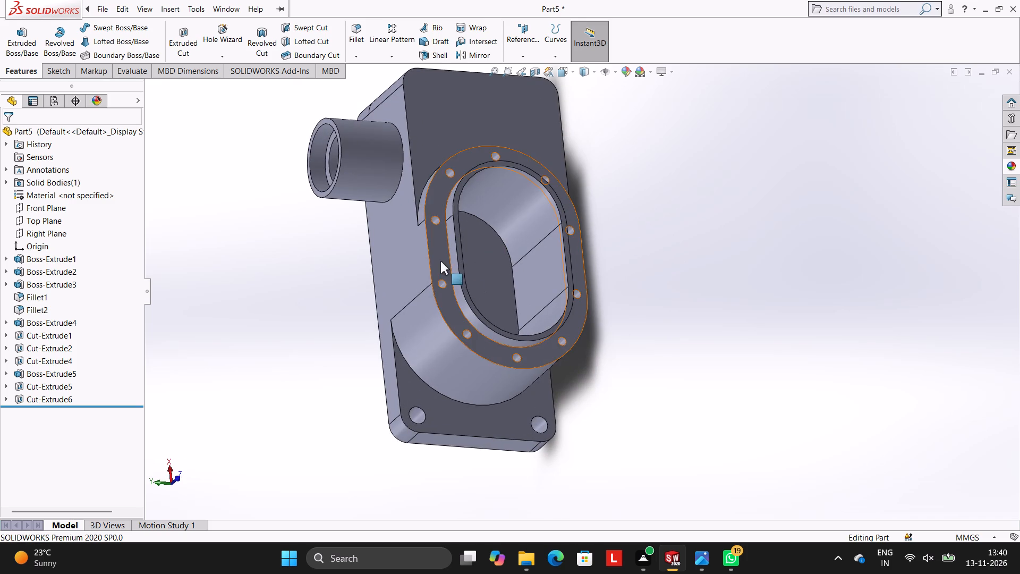
{"action": "left_click", "coordinate": [439, 256]}
{"action": "left_click", "coordinate": [486, 223]}
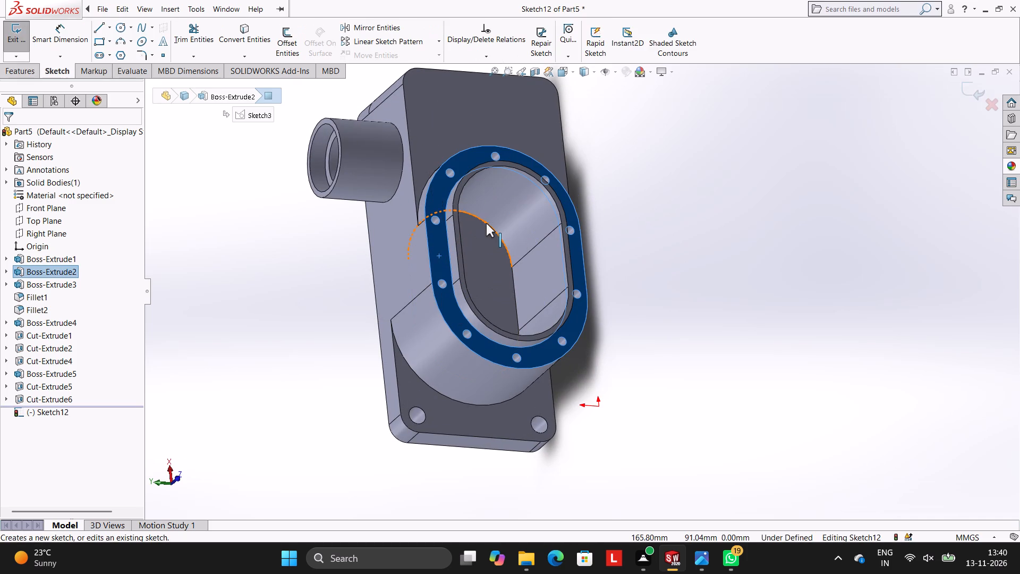
{"action": "key", "text": "ctrl+8"}
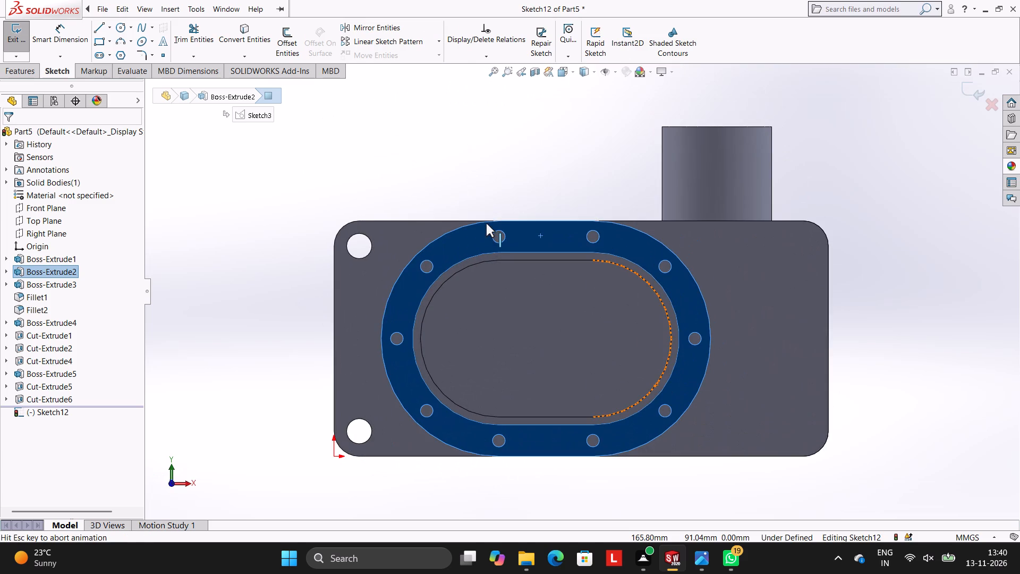
{"action": "scroll", "coordinate": [613, 331], "scroll_direction": "up", "scroll_amount": 2}
{"action": "scroll", "coordinate": [615, 318], "scroll_direction": "down", "scroll_amount": 3}
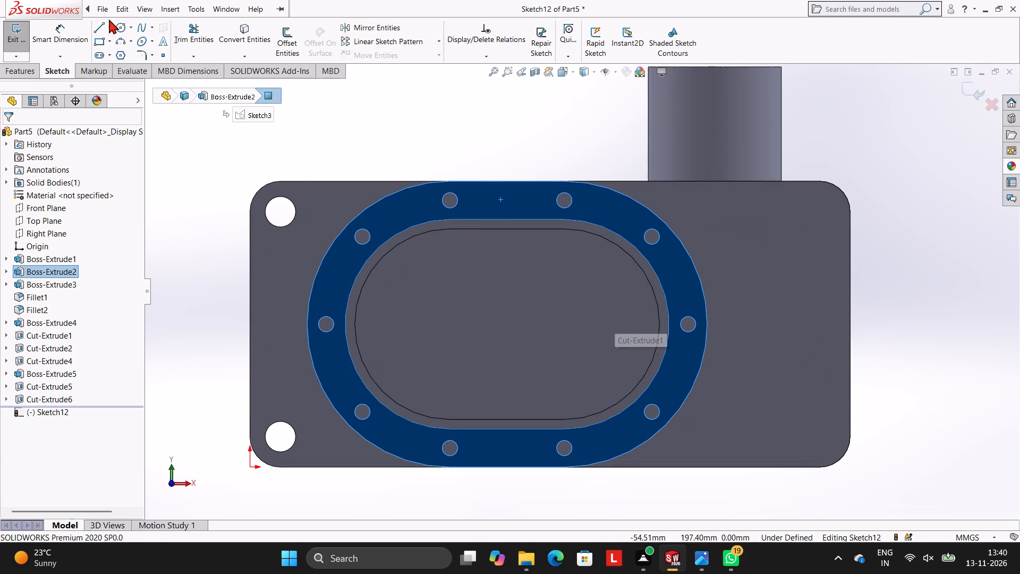
{"action": "left_click", "coordinate": [121, 30]}
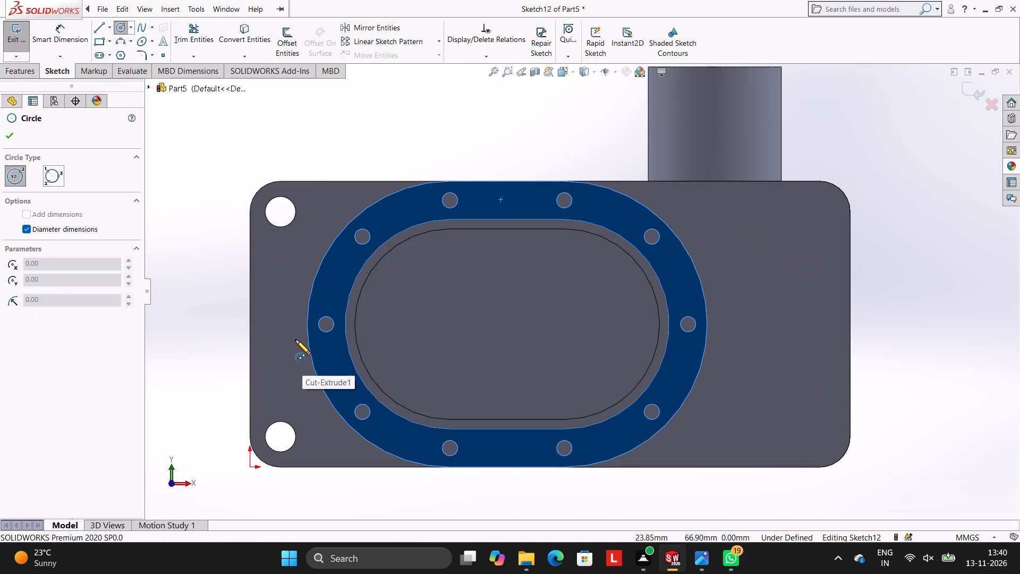
{"action": "left_click", "coordinate": [450, 326]}
{"action": "left_click", "coordinate": [351, 221]}
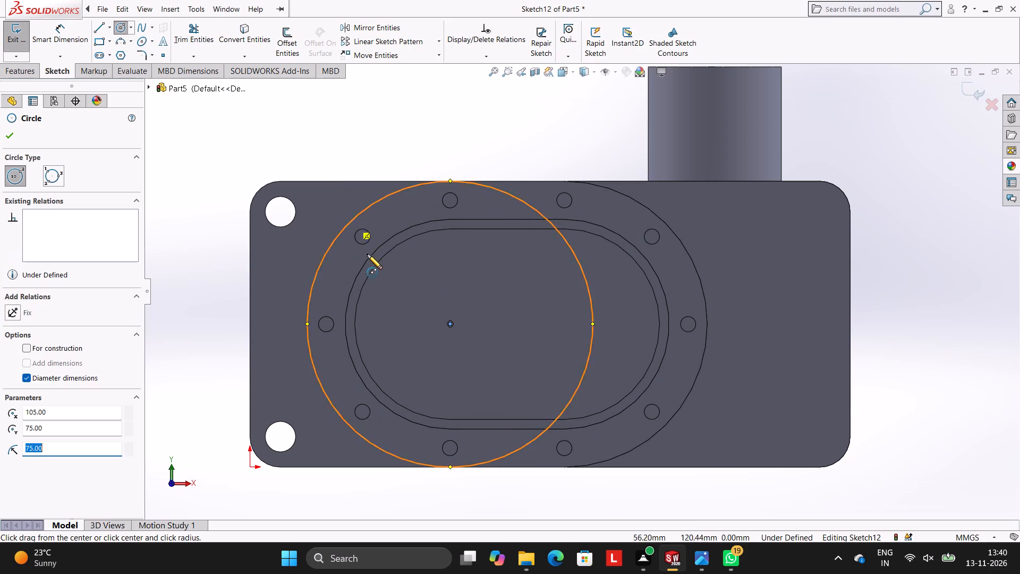
{"action": "key", "text": "Escape"}
{"action": "key", "text": "Escape"}
{"action": "key", "text": "Escape"}
{"action": "key", "text": "Escape"}
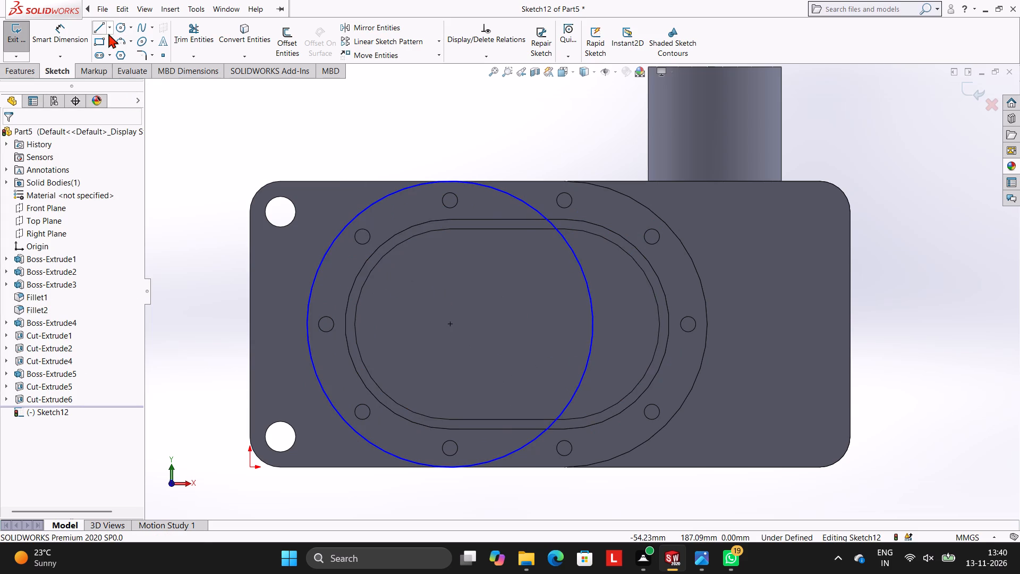
Sketch a second 150 mm circle matching the boss's opposite outer arc, centred on that arc's centre.
{"action": "left_click", "coordinate": [126, 27]}
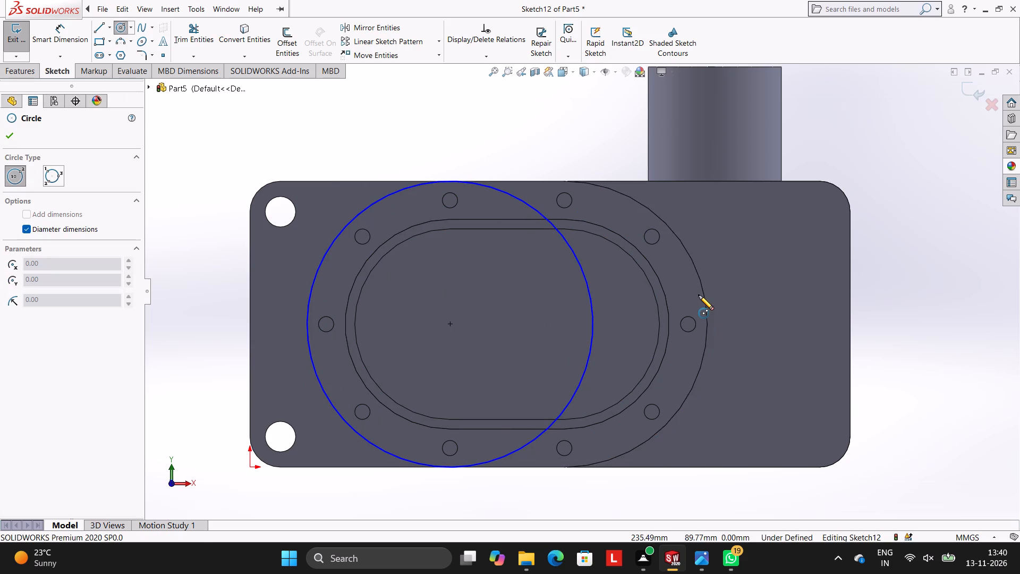
{"action": "left_click", "coordinate": [565, 324]}
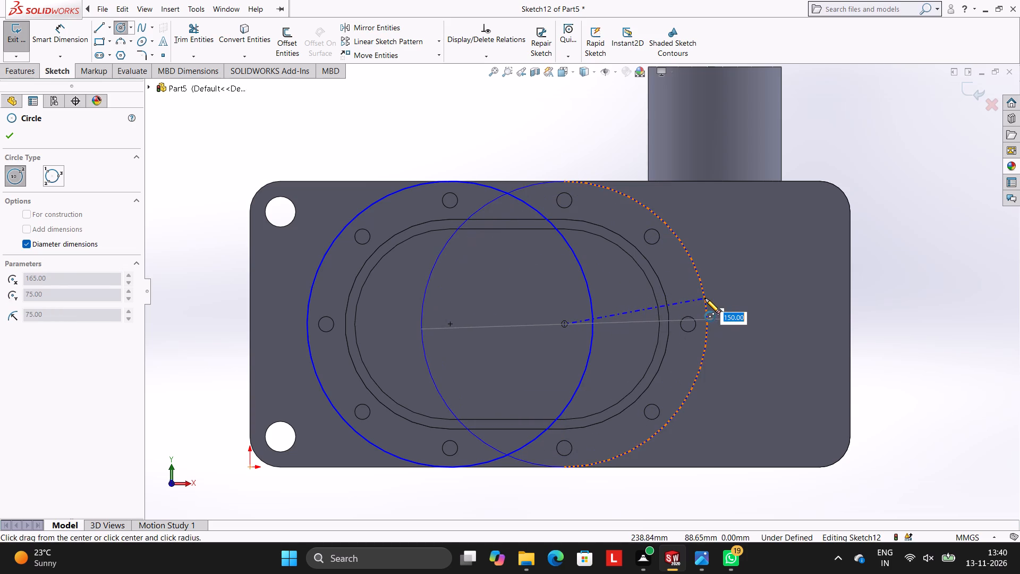
{"action": "left_click", "coordinate": [705, 298]}
{"action": "key", "text": "Escape"}
{"action": "key", "text": "Escape"}
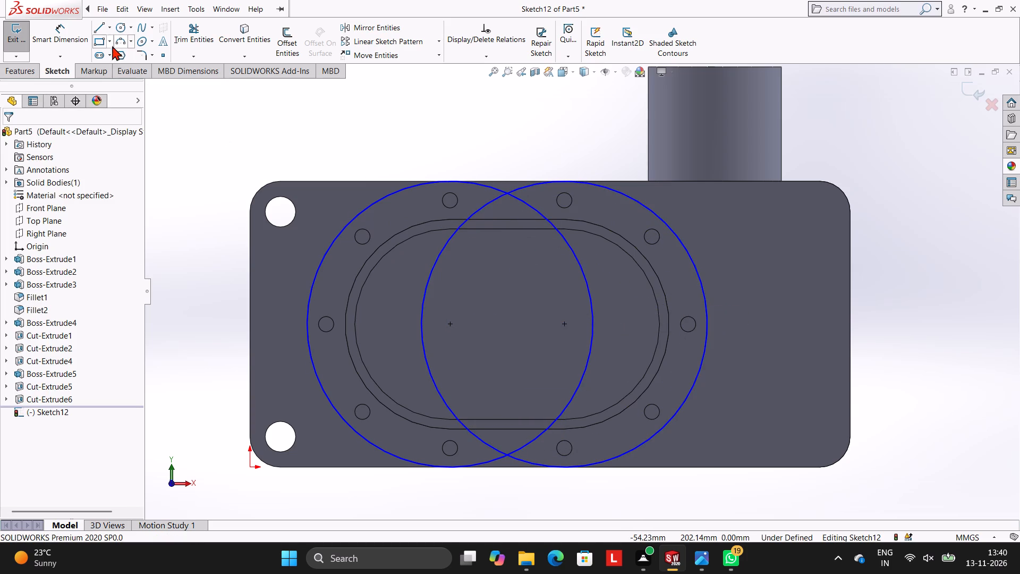
Join the two circles' uppermost points with a horizontal line about 60 mm long.
{"action": "left_click", "coordinate": [93, 23]}
{"action": "scroll", "coordinate": [483, 278], "scroll_direction": "down", "scroll_amount": 3}
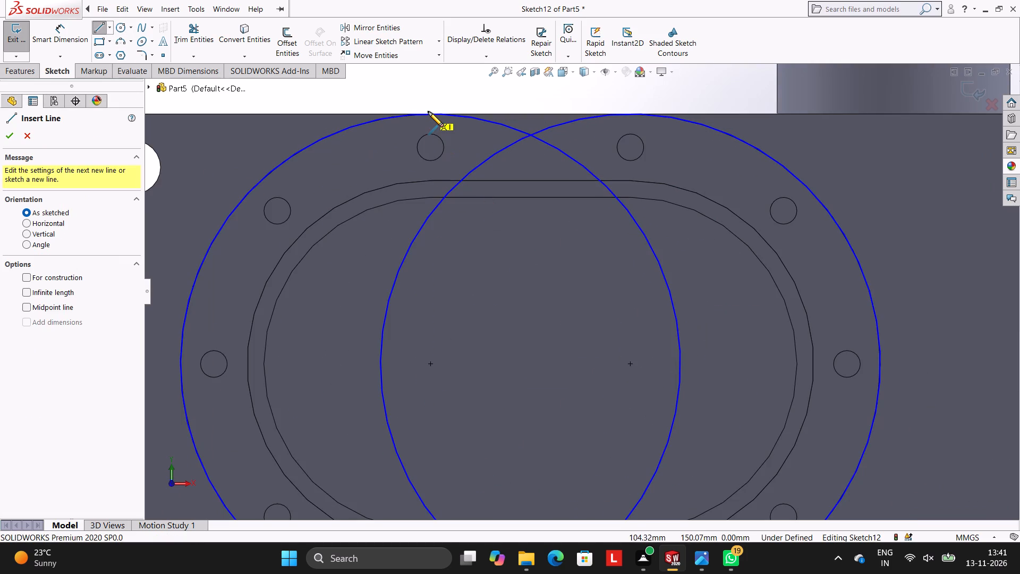
{"action": "left_click", "coordinate": [430, 114]}
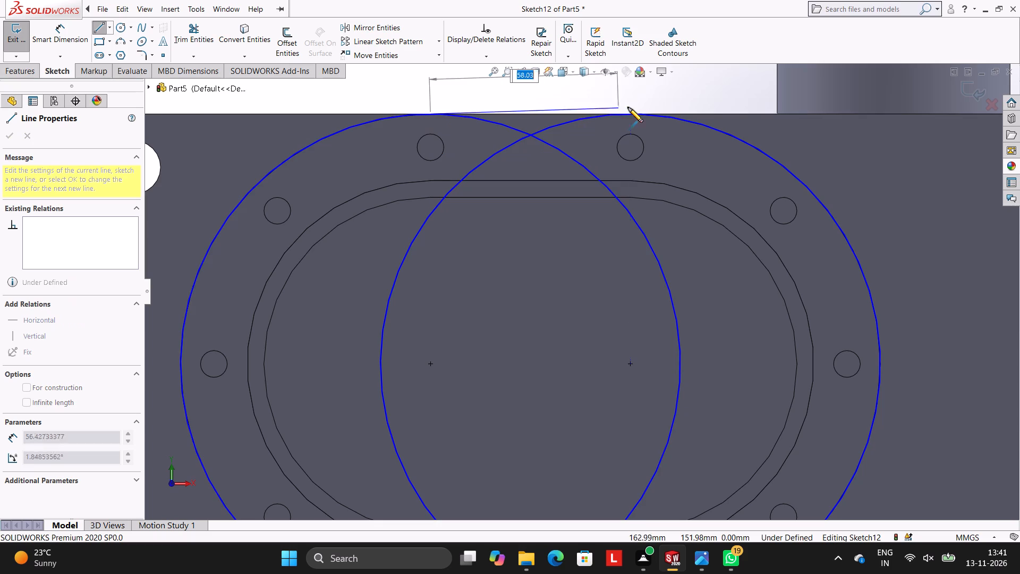
{"action": "left_click", "coordinate": [631, 115]}
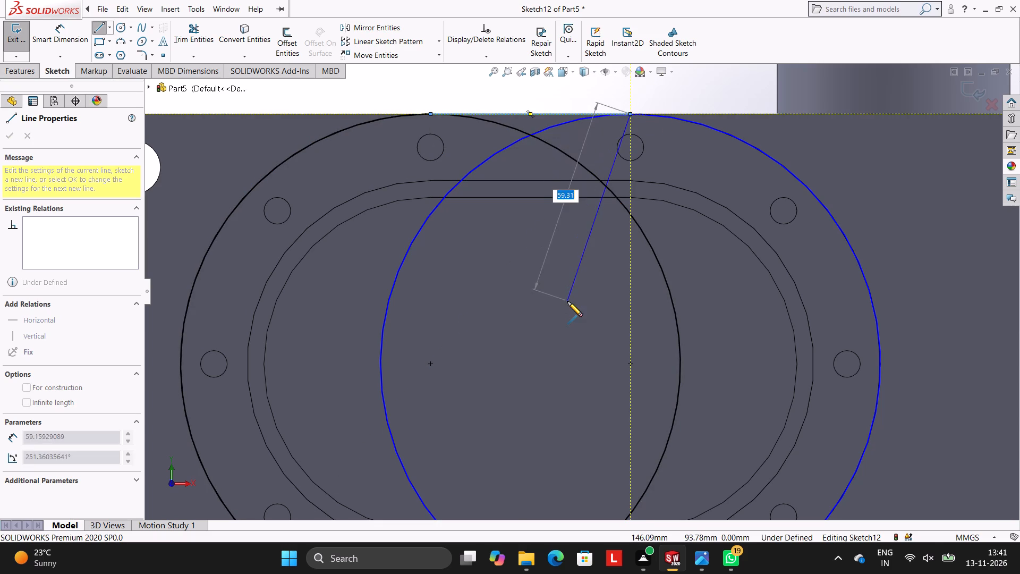
{"action": "key", "text": "Escape"}
{"action": "key", "text": "Escape"}
{"action": "key", "text": "Escape"}
{"action": "scroll", "coordinate": [596, 440], "scroll_direction": "up", "scroll_amount": 4}
{"action": "scroll", "coordinate": [596, 440], "scroll_direction": "down", "scroll_amount": 3}
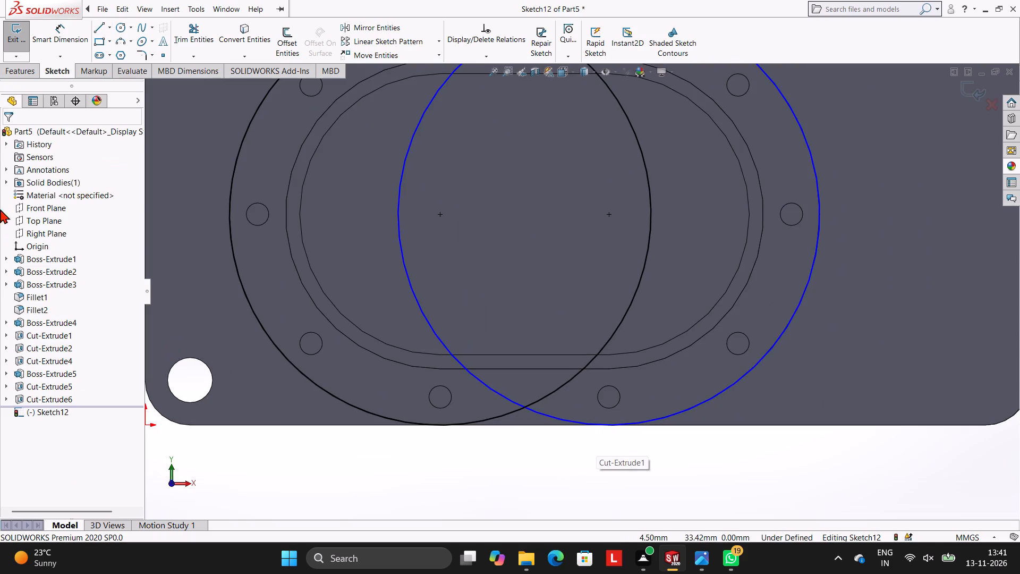
Join the two circles' lowest points with a matching horizontal line about 60 mm long.
{"action": "left_click", "coordinate": [97, 21]}
{"action": "scroll", "coordinate": [422, 326], "scroll_direction": "down", "scroll_amount": 1}
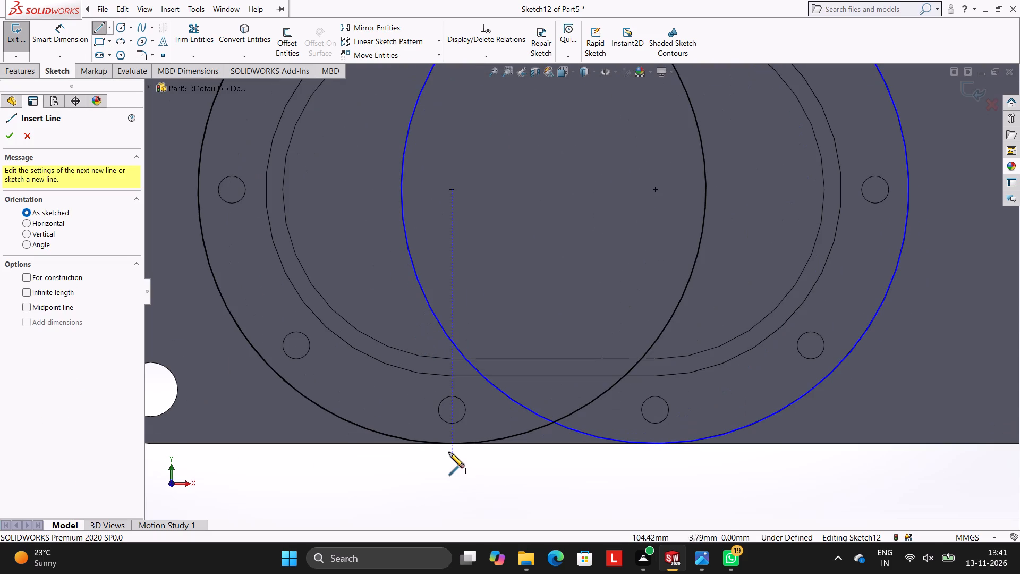
{"action": "left_click", "coordinate": [452, 445]}
{"action": "left_click", "coordinate": [655, 444]}
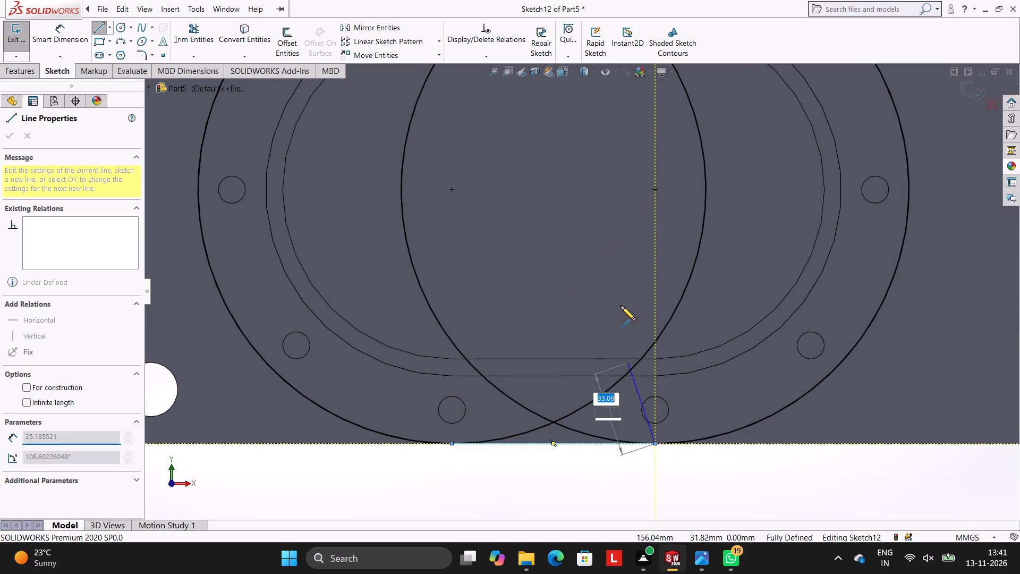
{"action": "key", "text": "Escape"}
{"action": "key", "text": "Escape"}
{"action": "key", "text": "Escape"}
{"action": "key", "text": "Escape"}
{"action": "scroll", "coordinate": [659, 265], "scroll_direction": "up", "scroll_amount": 3}
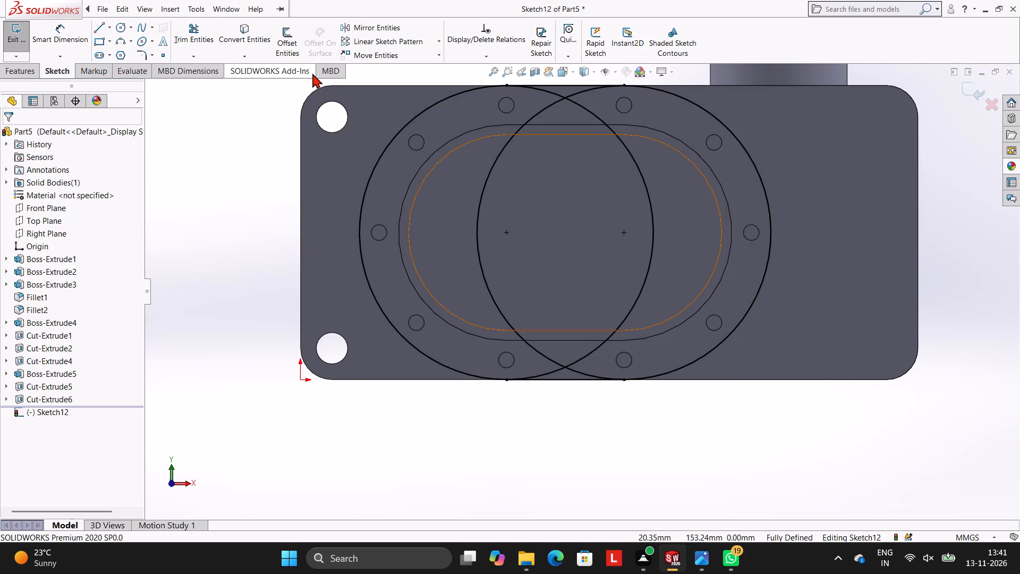
Trim the overlapping inner arcs of both circles so that only a closed slot-shaped outline remains.
{"action": "left_click", "coordinate": [199, 28]}
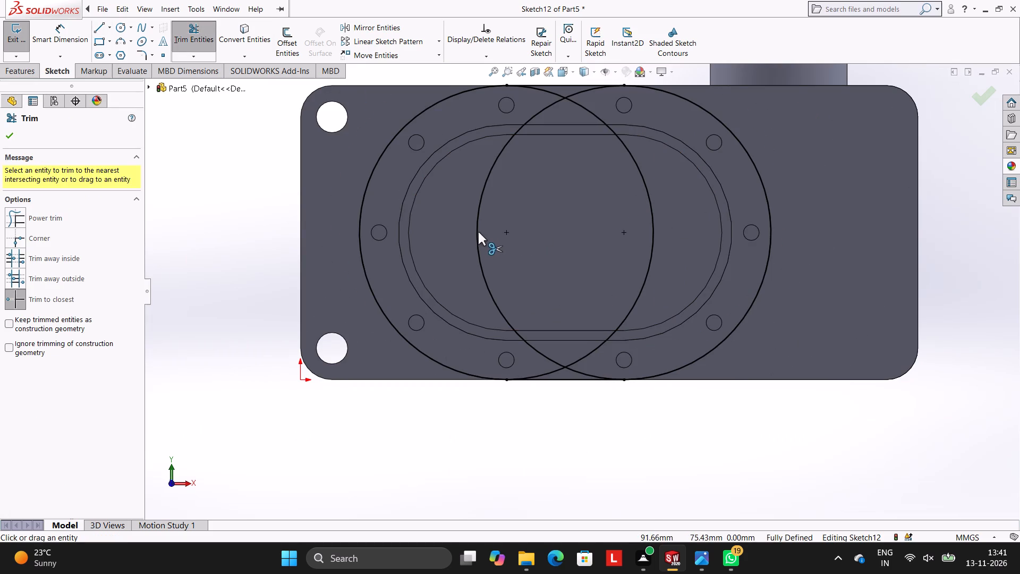
{"action": "left_click", "coordinate": [478, 232]}
{"action": "left_click", "coordinate": [650, 242]}
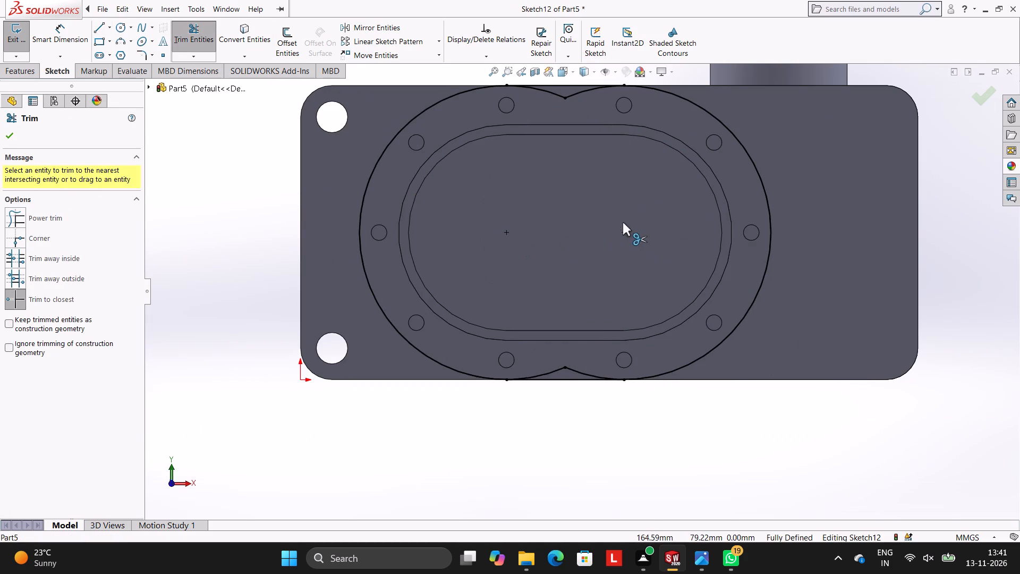
{"action": "scroll", "coordinate": [627, 206], "scroll_direction": "up", "scroll_amount": 2}
{"action": "scroll", "coordinate": [627, 206], "scroll_direction": "down", "scroll_amount": 7}
{"action": "scroll", "coordinate": [563, 157], "scroll_direction": "up", "scroll_amount": 4}
{"action": "scroll", "coordinate": [563, 151], "scroll_direction": "down", "scroll_amount": 5}
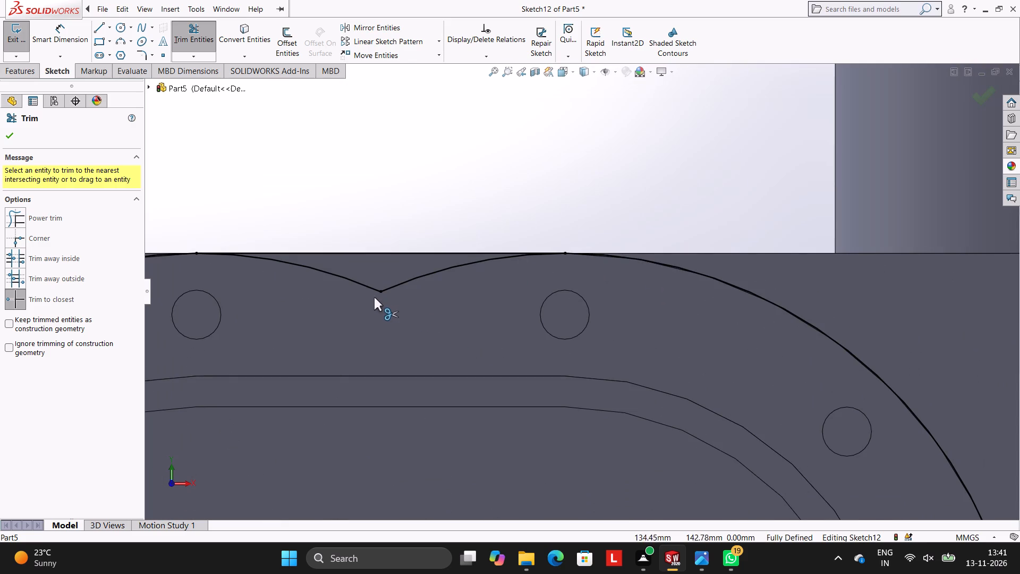
{"action": "left_click", "coordinate": [367, 285]}
{"action": "left_click", "coordinate": [397, 286]}
{"action": "scroll", "coordinate": [490, 426], "scroll_direction": "up", "scroll_amount": 2}
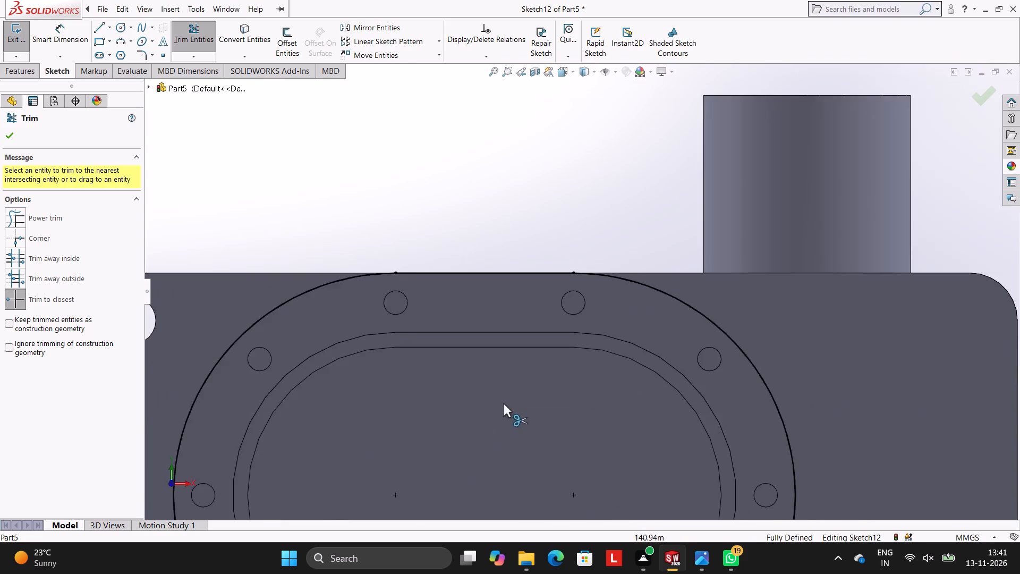
{"action": "scroll", "coordinate": [503, 403], "scroll_direction": "up", "scroll_amount": 6}
{"action": "scroll", "coordinate": [590, 423], "scroll_direction": "down", "scroll_amount": 4}
{"action": "scroll", "coordinate": [562, 474], "scroll_direction": "up", "scroll_amount": 4}
{"action": "scroll", "coordinate": [568, 448], "scroll_direction": "down", "scroll_amount": 4}
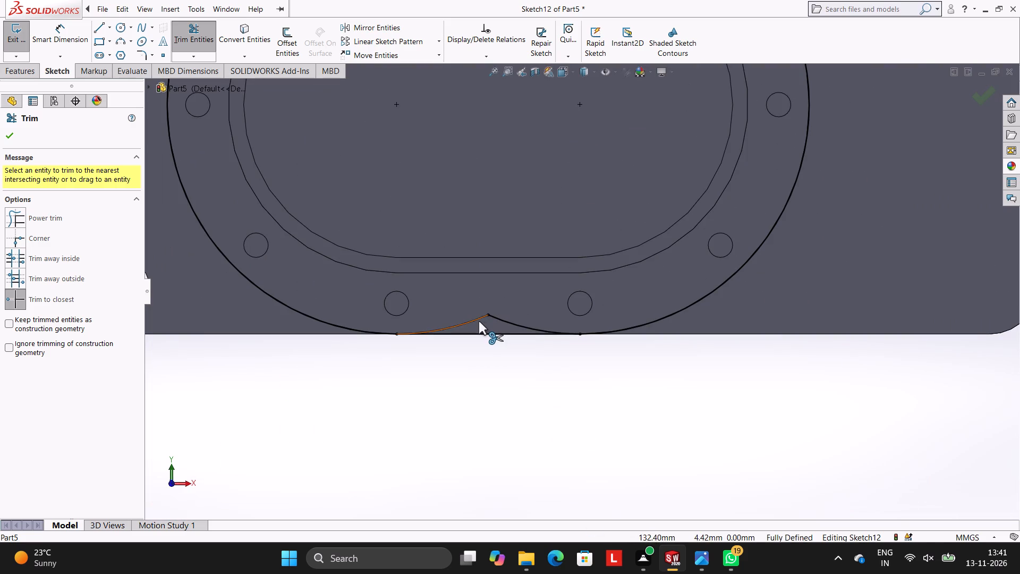
{"action": "left_click", "coordinate": [479, 321]}
{"action": "left_click", "coordinate": [501, 322]}
{"action": "key", "text": "Escape"}
{"action": "scroll", "coordinate": [559, 281], "scroll_direction": "up", "scroll_amount": 7}
{"action": "scroll", "coordinate": [559, 281], "scroll_direction": "down", "scroll_amount": 1}
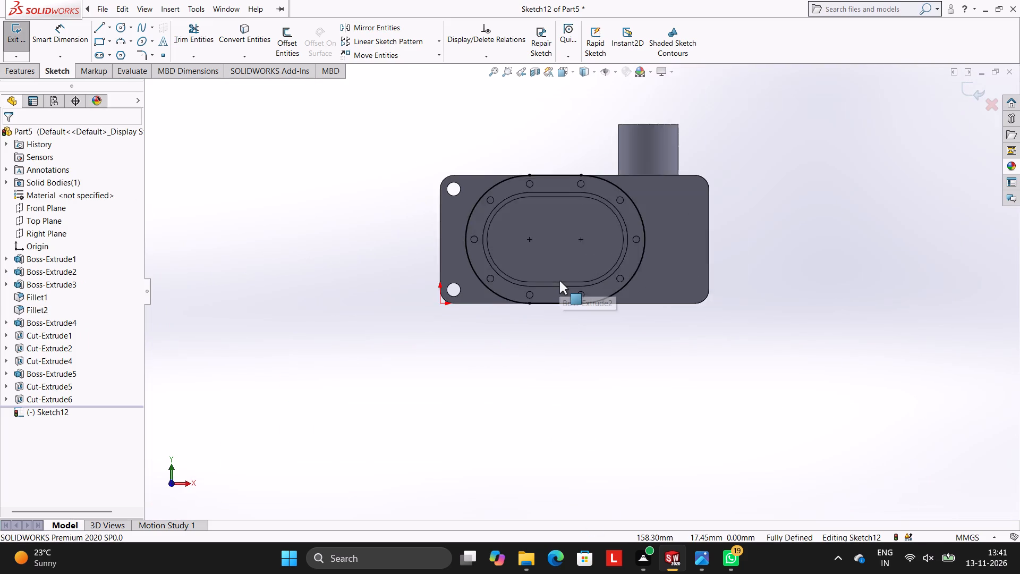
{"action": "scroll", "coordinate": [559, 281], "scroll_direction": "down", "scroll_amount": 1}
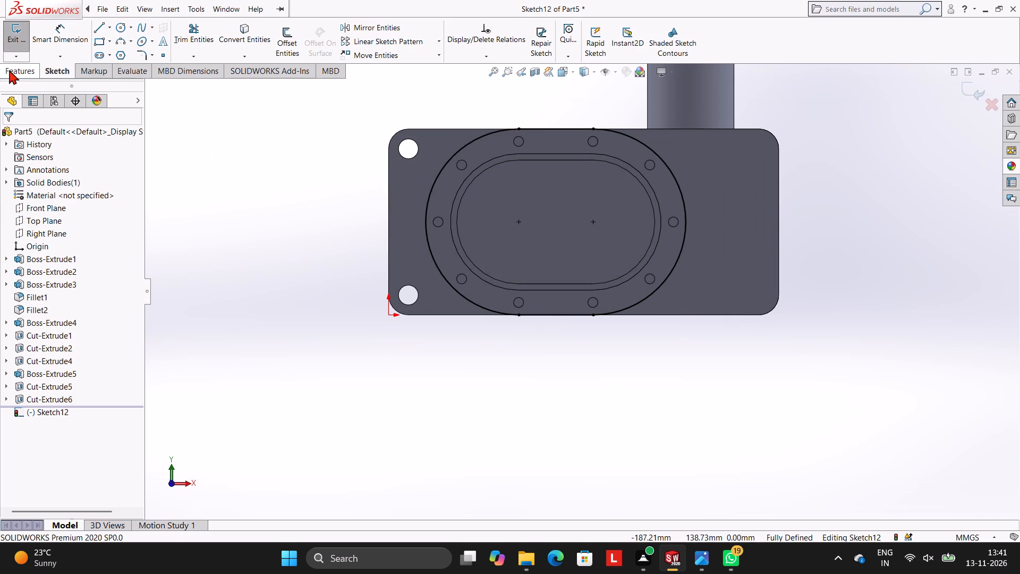
Extrude the closed slot outline 150 mm in the reversed direction, through the plate body, merging the result.
{"action": "left_click", "coordinate": [9, 70]}
{"action": "left_click", "coordinate": [31, 38]}
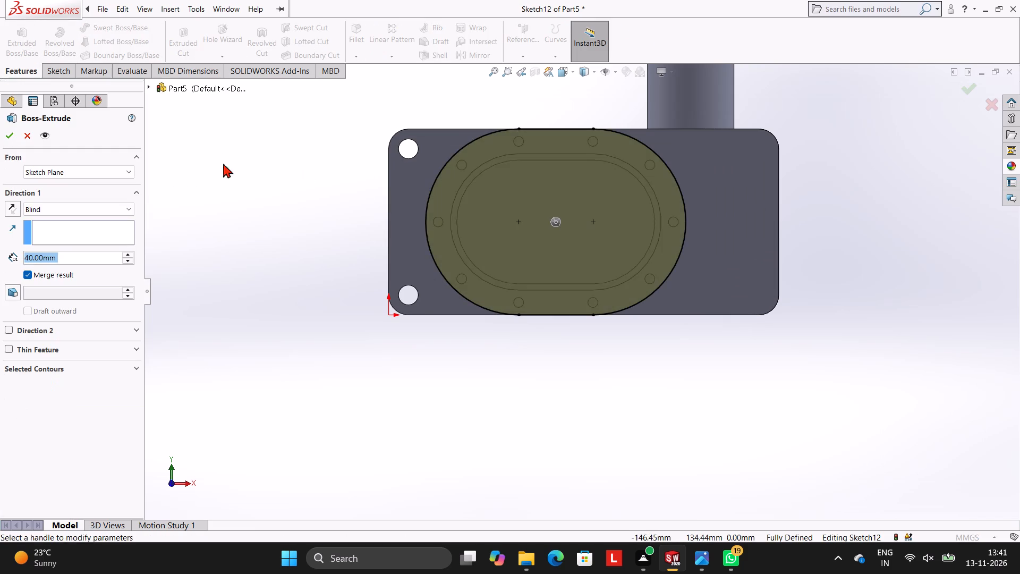
{"action": "middle_click_drag", "start_coordinate": [301, 200], "coordinate": [396, 230]}
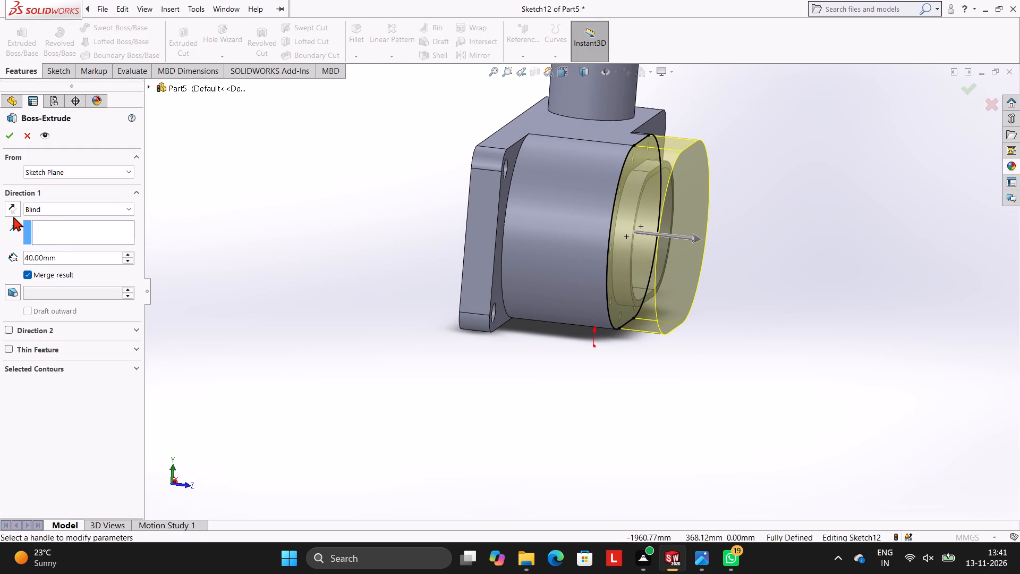
{"action": "left_click", "coordinate": [8, 209]}
{"action": "left_click", "coordinate": [62, 255]}
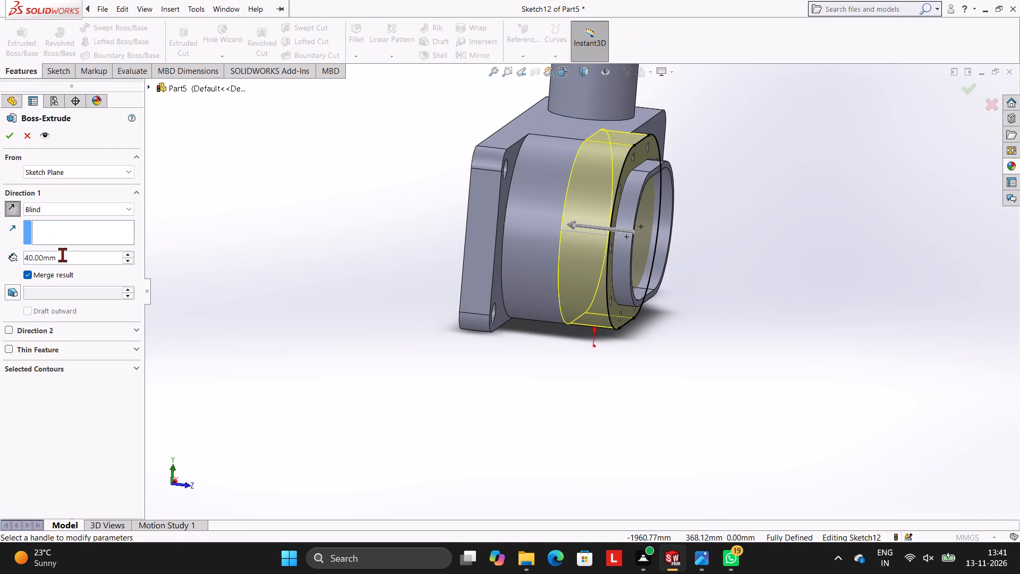
{"action": "key", "text": "BackSpace"}
{"action": "key", "text": "BackSpace"}
{"action": "key", "text": "BackSpace"}
{"action": "key", "text": "BackSpace"}
{"action": "key", "text": "BackSpace"}
{"action": "key", "text": "BackSpace"}
{"action": "key", "text": "BackSpace"}
{"action": "key", "text": "BackSpace"}
{"action": "key", "text": "BackSpace"}
{"action": "key", "text": "BackSpace"}
{"action": "key", "text": "BackSpace"}
{"action": "key", "text": "BackSpace"}
{"action": "key", "text": "BackSpace"}
{"action": "key", "text": "BackSpace"}
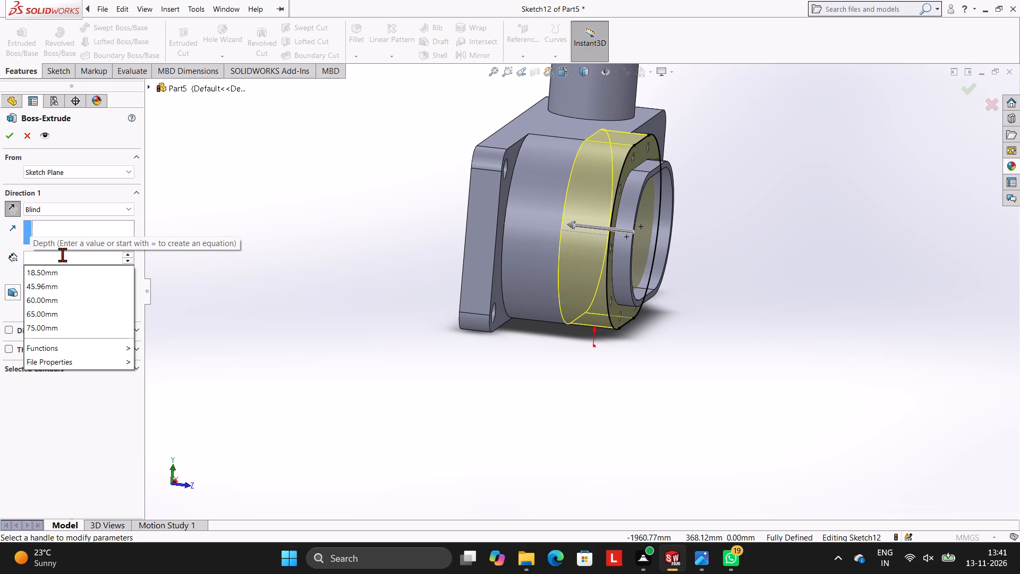
{"action": "type", "text": "50"}
{"action": "key", "text": "Return"}
{"action": "type", "text": "100"}
{"action": "key", "text": "Return"}
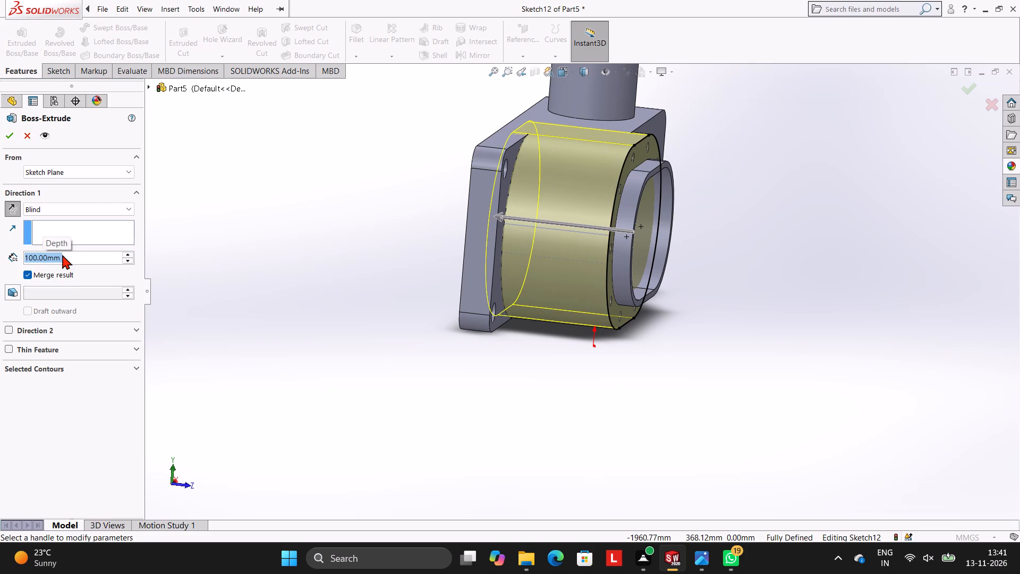
{"action": "middle_click_drag", "start_coordinate": [281, 231], "coordinate": [298, 237]}
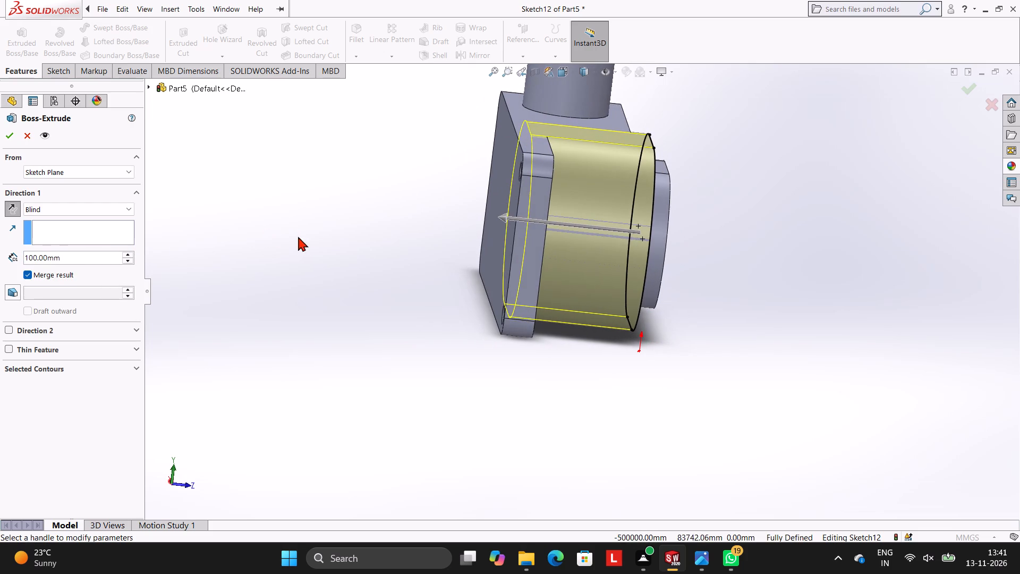
{"action": "middle_click_drag", "start_coordinate": [298, 237], "coordinate": [299, 237]}
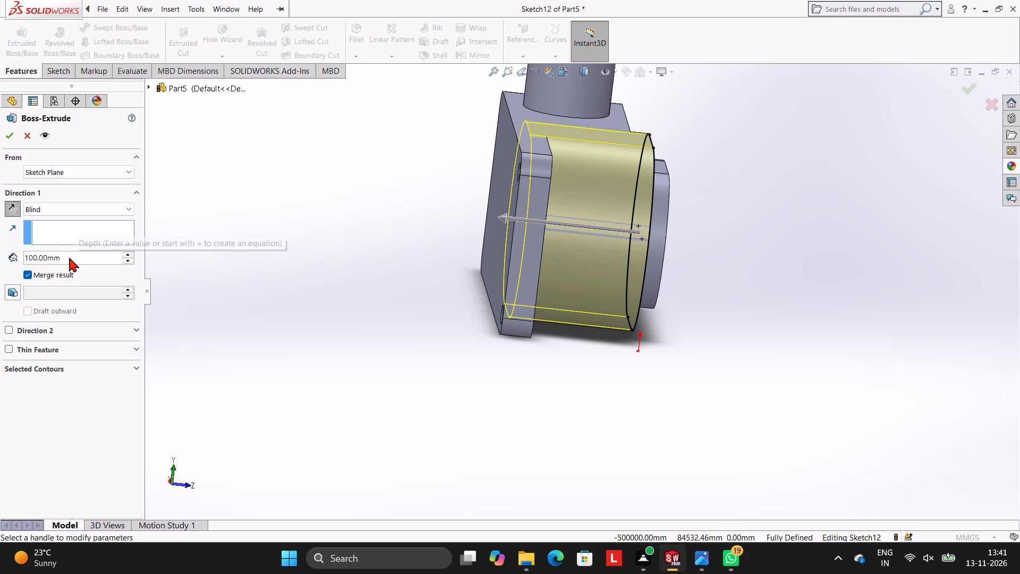
{"action": "left_click", "coordinate": [69, 257]}
{"action": "key", "text": "BackSpace"}
{"action": "key", "text": "BackSpace"}
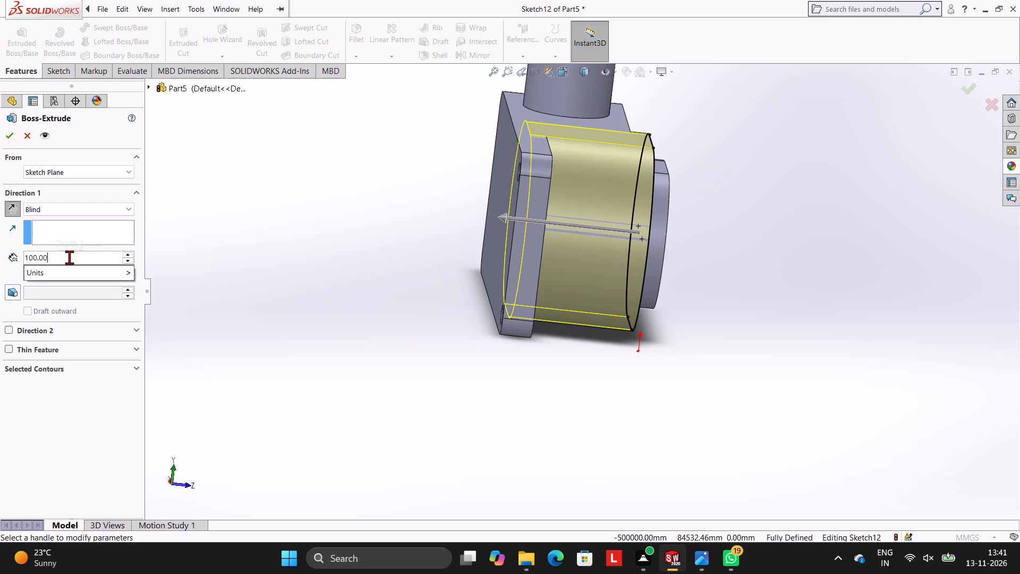
{"action": "key", "text": "BackSpace"}
{"action": "key", "text": "BackSpace"}
{"action": "key", "text": "BackSpace"}
{"action": "key", "text": "BackSpace"}
{"action": "key", "text": "BackSpace"}
{"action": "key", "text": "BackSpace"}
{"action": "type", "text": "120"}
{"action": "key", "text": "Return"}
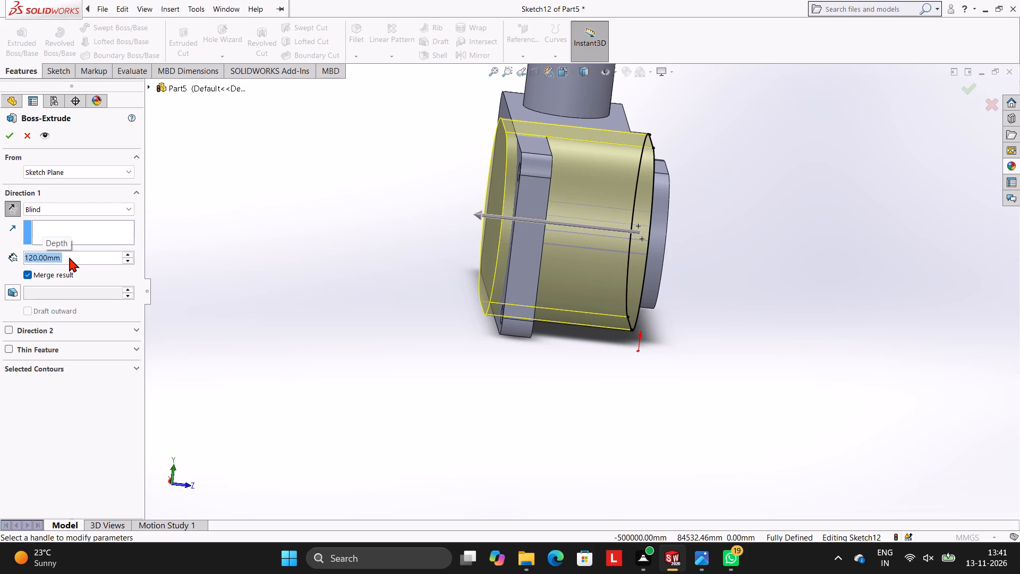
{"action": "type", "text": "130"}
{"action": "key", "text": "Return"}
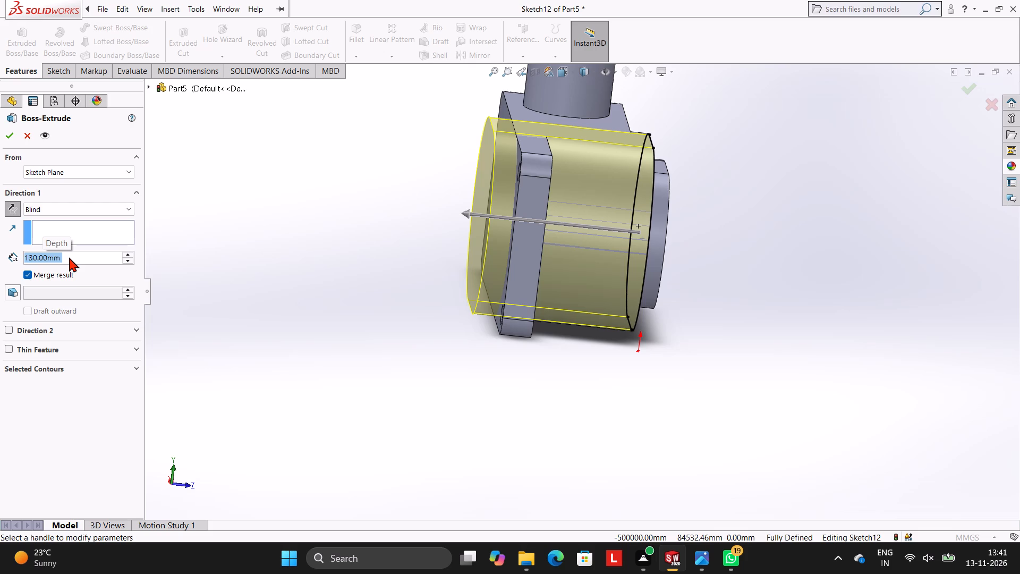
{"action": "middle_click_drag", "start_coordinate": [272, 213], "coordinate": [279, 324]}
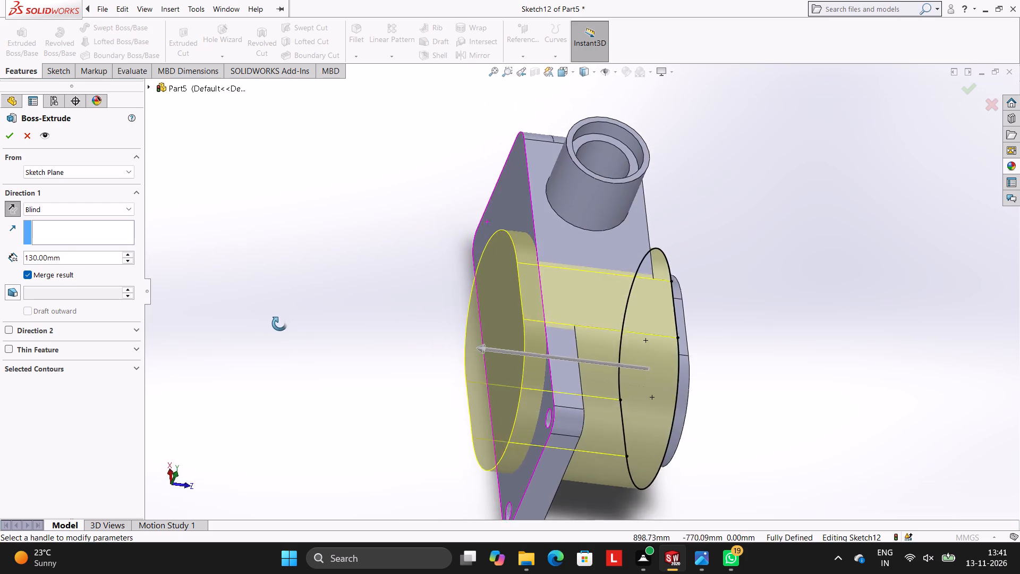
{"action": "middle_click_drag", "start_coordinate": [279, 324], "coordinate": [260, 352]}
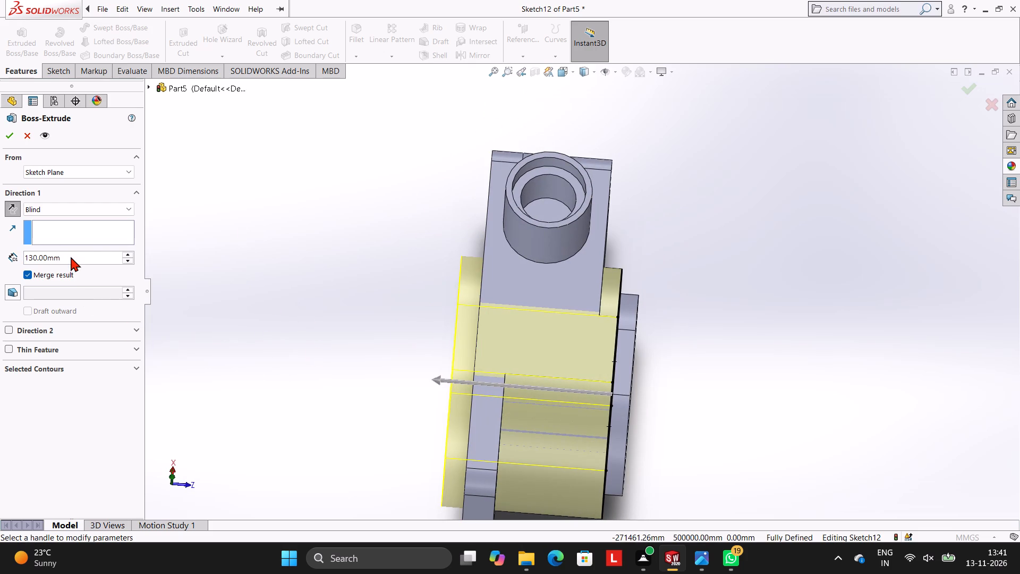
{"action": "left_click", "coordinate": [71, 257]}
{"action": "key", "text": "BackSpace"}
{"action": "key", "text": "BackSpace"}
{"action": "key", "text": "BackSpace"}
{"action": "key", "text": "BackSpace"}
{"action": "key", "text": "BackSpace"}
{"action": "key", "text": "BackSpace"}
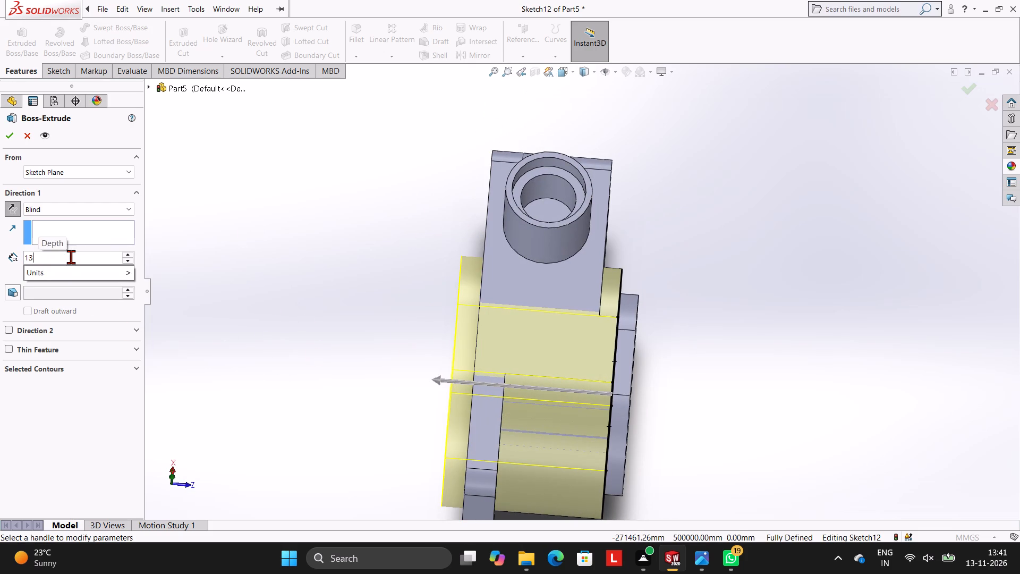
{"action": "key", "text": "BackSpace"}
{"action": "key", "text": "BackSpace"}
{"action": "type", "text": "150"}
{"action": "key", "text": "Return"}
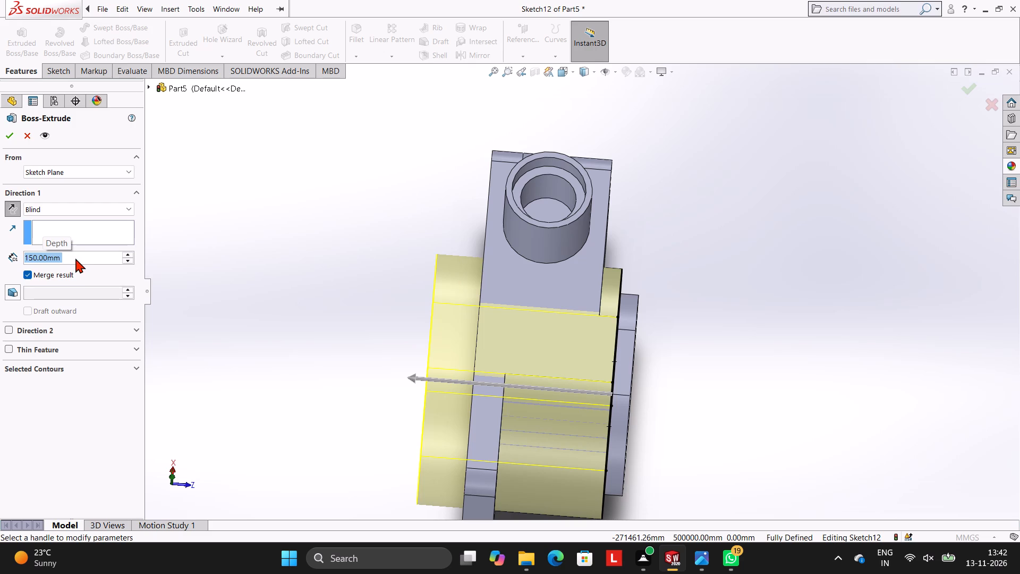
{"action": "left_click", "coordinate": [8, 142]}
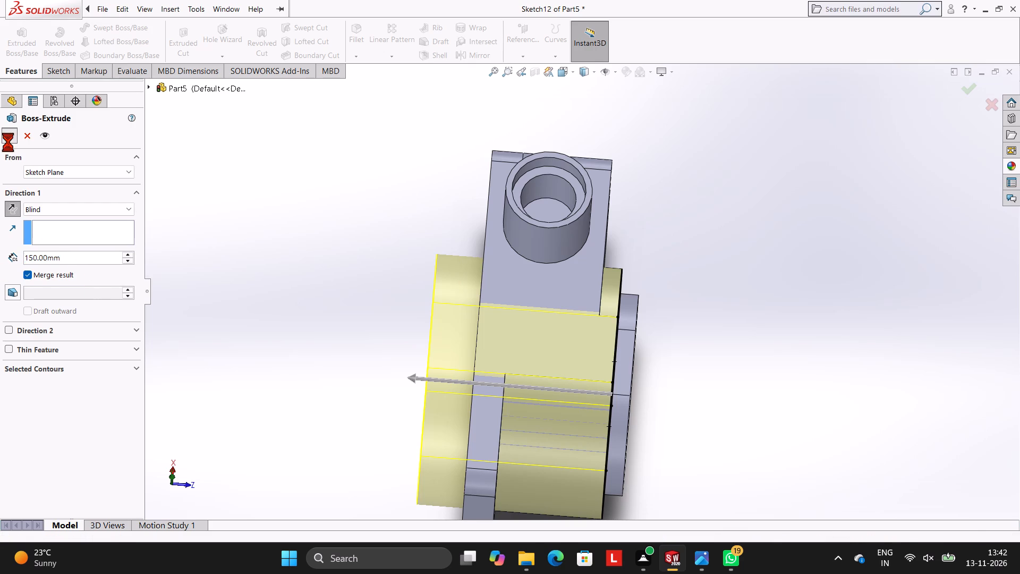
{"action": "left_click", "coordinate": [224, 166]}
Examine the extruded body from several sides, around the plate, the slot-shaped bosses and the cylindrical side boss.
{"action": "middle_click_drag", "start_coordinate": [469, 298], "coordinate": [403, 251]}
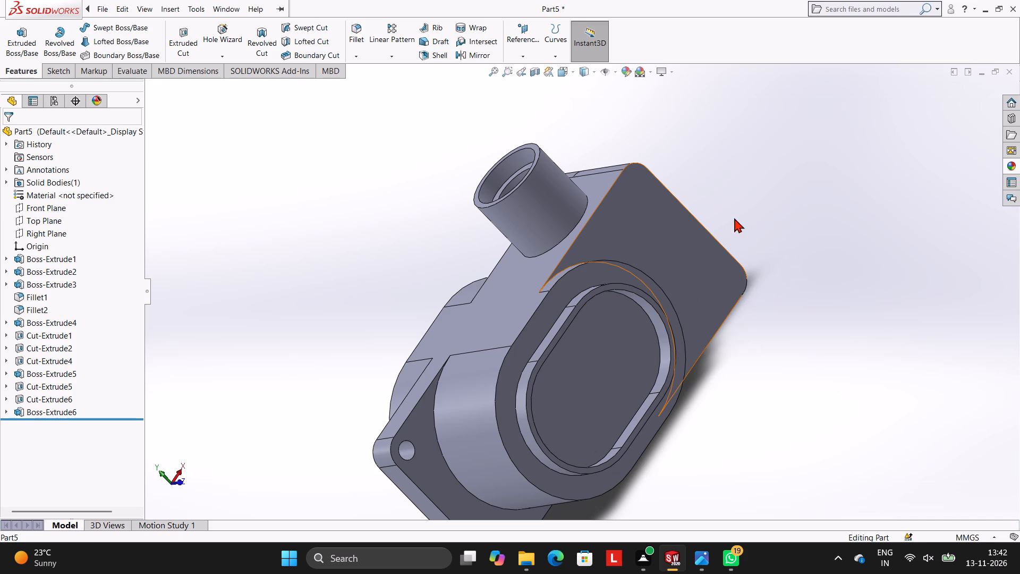
{"action": "middle_click_drag", "start_coordinate": [724, 200], "coordinate": [795, 159]}
{"action": "scroll", "coordinate": [790, 179], "scroll_direction": "up", "scroll_amount": 2}
{"action": "middle_click_drag", "start_coordinate": [759, 175], "coordinate": [662, 149]}
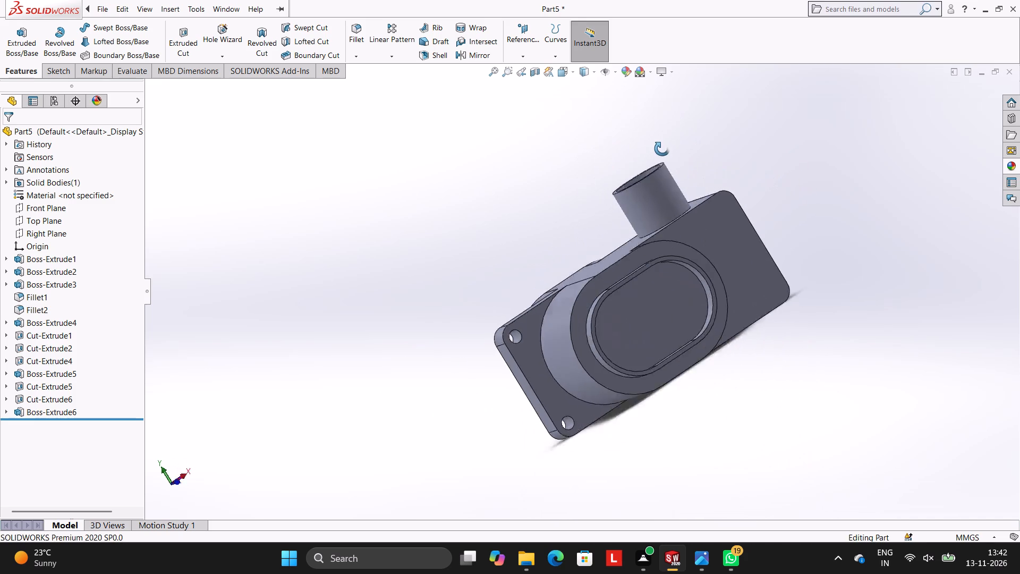
{"action": "middle_click_drag", "start_coordinate": [662, 149], "coordinate": [667, 165]}
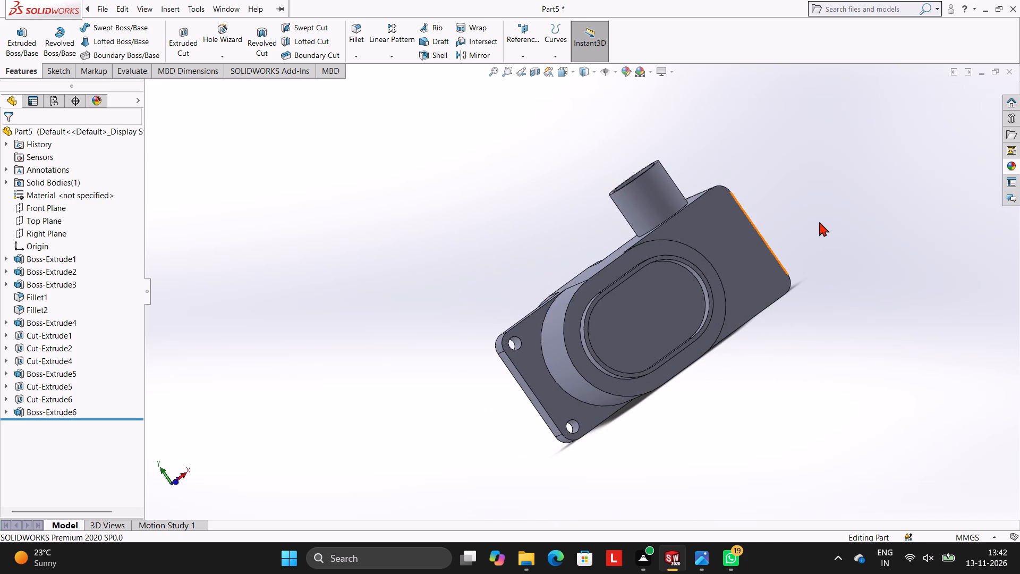
{"action": "middle_click_drag", "start_coordinate": [799, 264], "coordinate": [869, 286]}
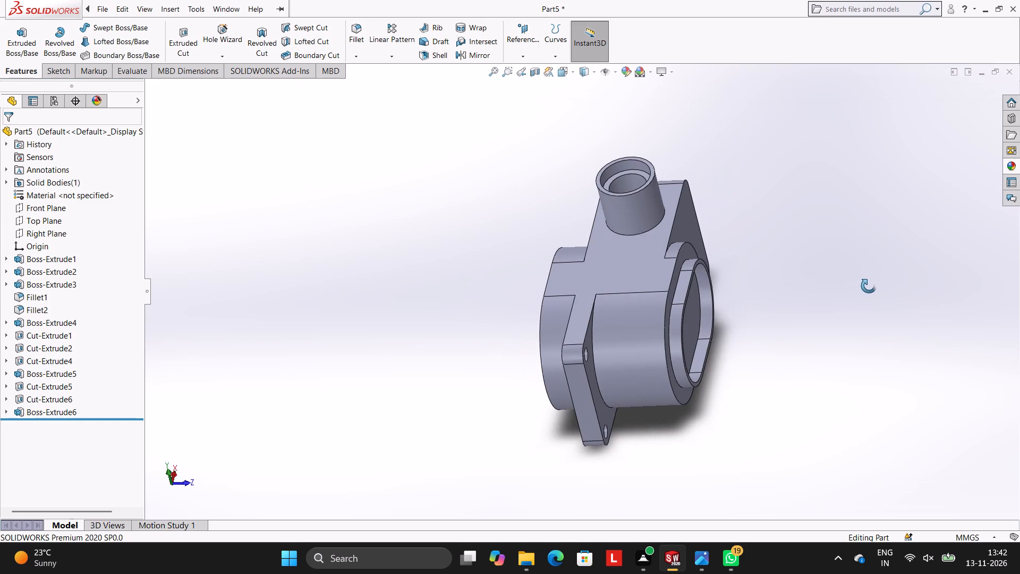
{"action": "middle_click_drag", "start_coordinate": [869, 286], "coordinate": [859, 284]}
{"action": "middle_click_drag", "start_coordinate": [806, 211], "coordinate": [814, 327]}
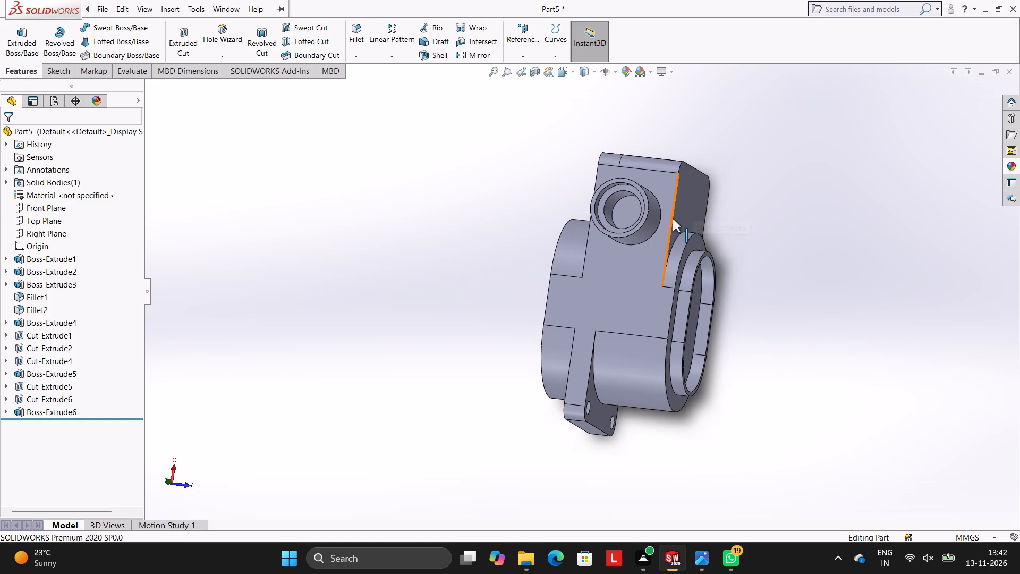
{"action": "middle_click_drag", "start_coordinate": [711, 212], "coordinate": [734, 212]}
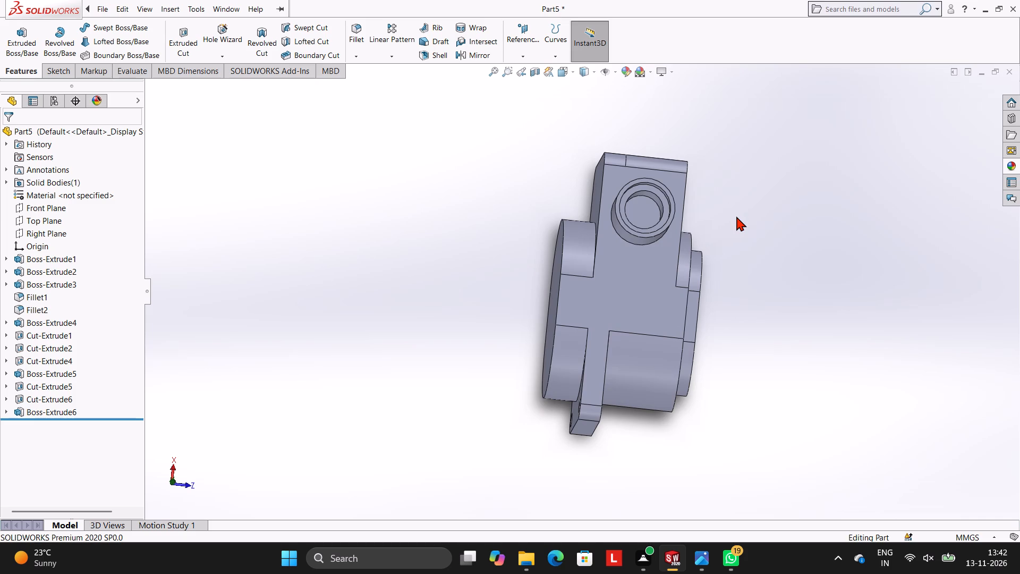
{"action": "middle_click_drag", "start_coordinate": [695, 229], "coordinate": [690, 251]}
{"action": "middle_click_drag", "start_coordinate": [772, 209], "coordinate": [723, 174]}
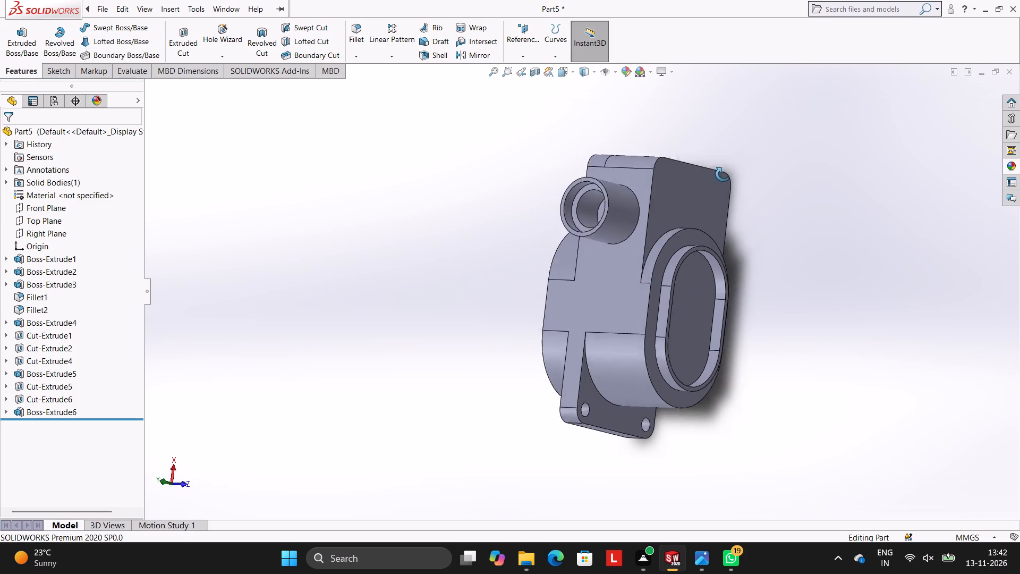
{"action": "middle_click_drag", "start_coordinate": [723, 174], "coordinate": [718, 165]}
Delete the cylindrical side boss together with its dependent bore cuts.
{"action": "left_click", "coordinate": [613, 195]}
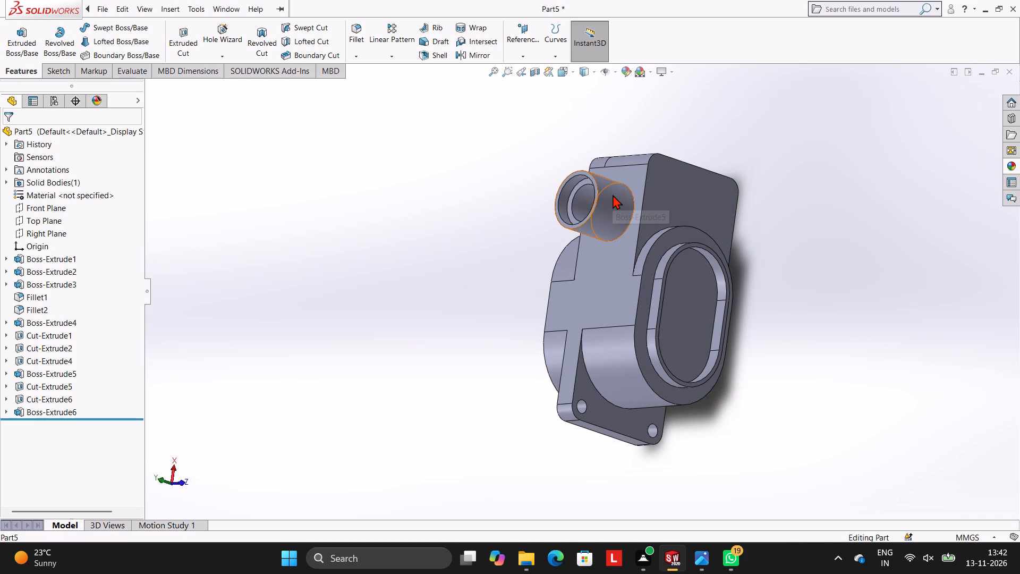
{"action": "key", "text": "Delete"}
{"action": "left_click", "coordinate": [600, 208]}
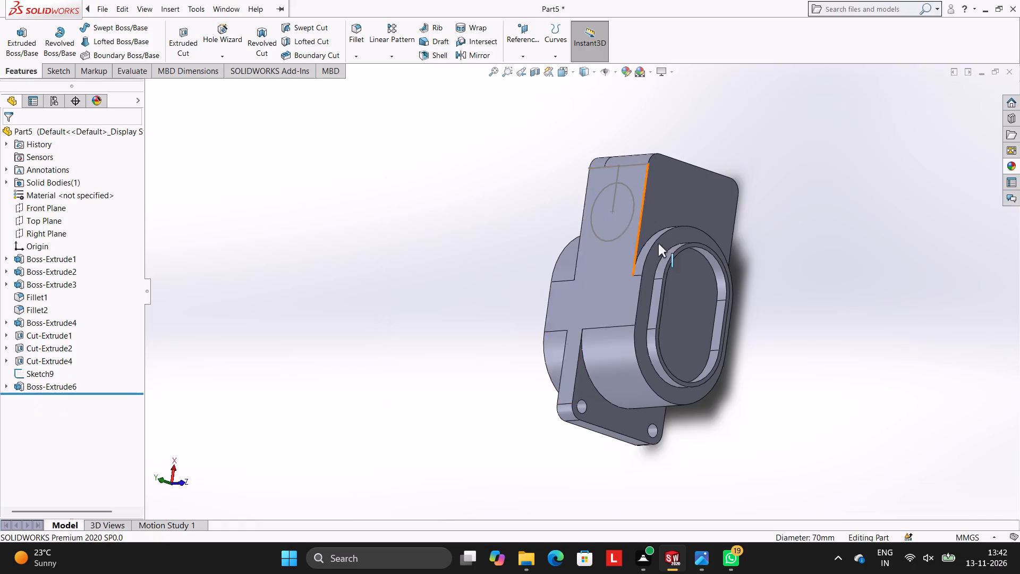
{"action": "key", "text": "Escape"}
{"action": "key", "text": "Escape"}
{"action": "key", "text": "Escape"}
Delete the leftover 70 mm circle sketch from the body's flat side face.
{"action": "left_click", "coordinate": [625, 229]}
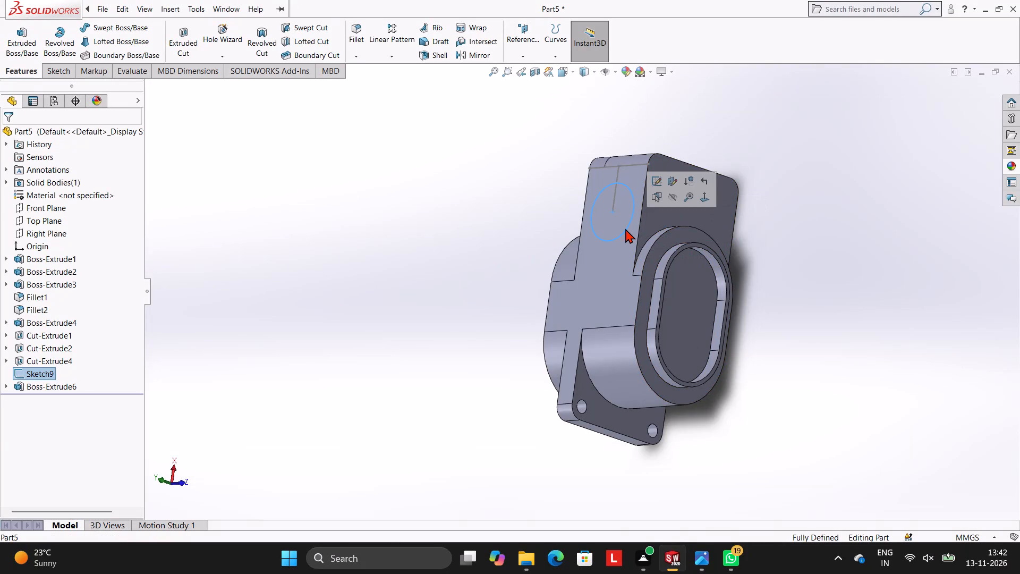
{"action": "key", "text": "Delete"}
{"action": "left_click", "coordinate": [601, 212]}
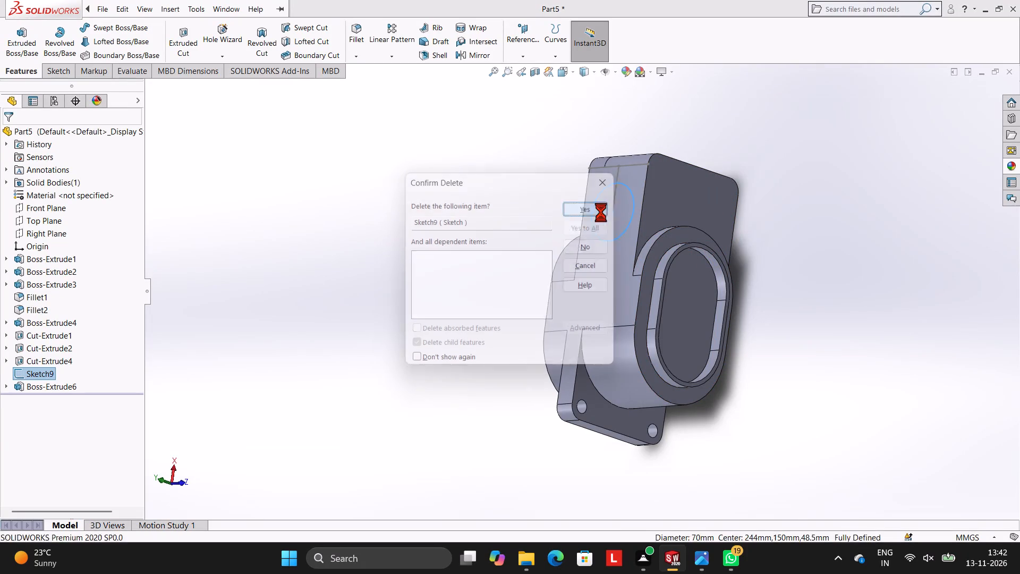
{"action": "key", "text": "Escape"}
{"action": "key", "text": "Escape"}
Sketch a closed 150 by 38 mm rectangle of lines on the body's flat side face, from the slot boss's tangent edge to the plate's end.
{"action": "middle_click_drag", "start_coordinate": [768, 173], "coordinate": [813, 180]}
{"action": "middle_click_drag", "start_coordinate": [740, 189], "coordinate": [752, 197]}
{"action": "middle_click_drag", "start_coordinate": [793, 190], "coordinate": [794, 190]}
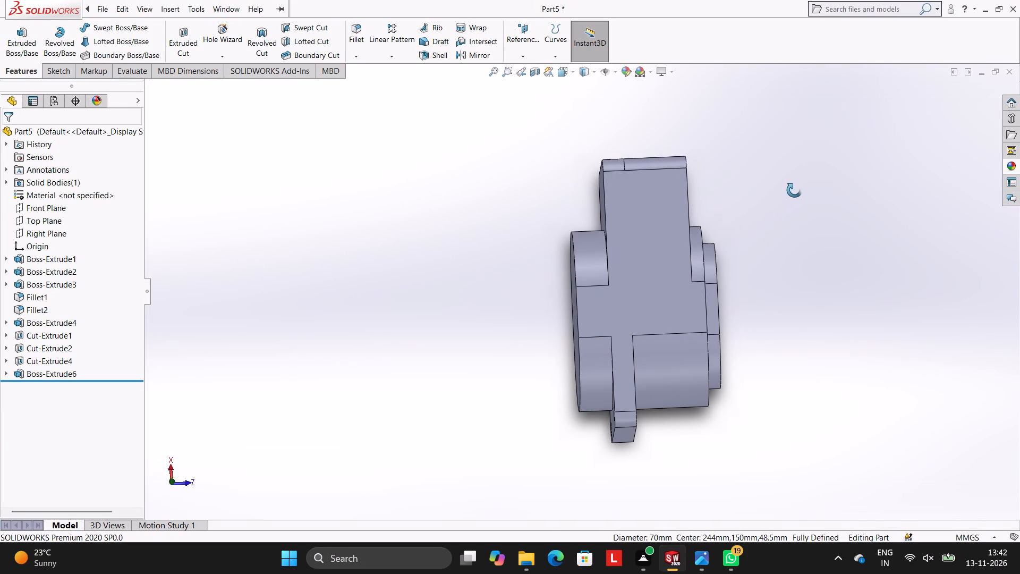
{"action": "middle_click_drag", "start_coordinate": [794, 190], "coordinate": [792, 223]}
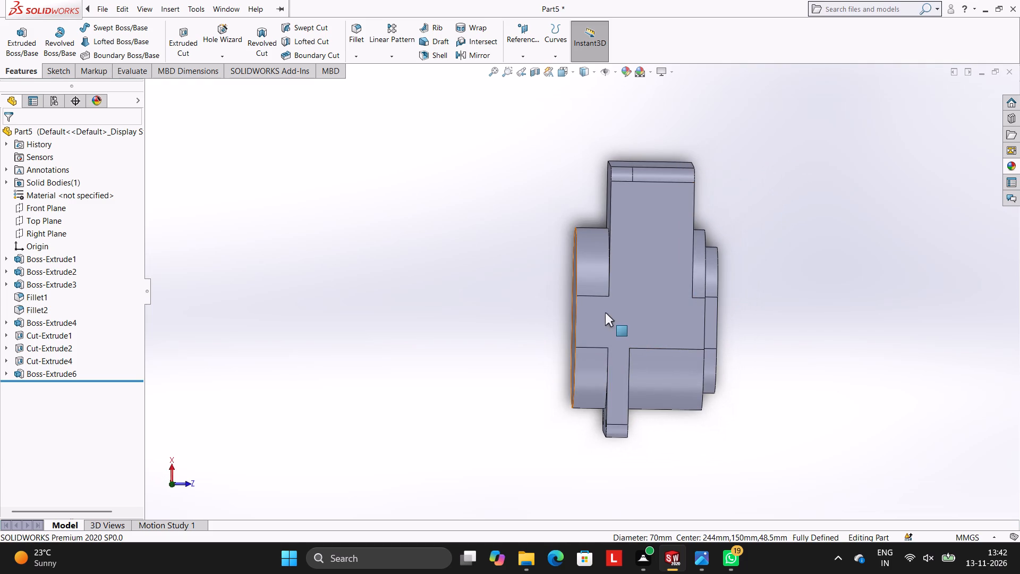
{"action": "left_click", "coordinate": [605, 313]}
{"action": "left_click", "coordinate": [649, 275]}
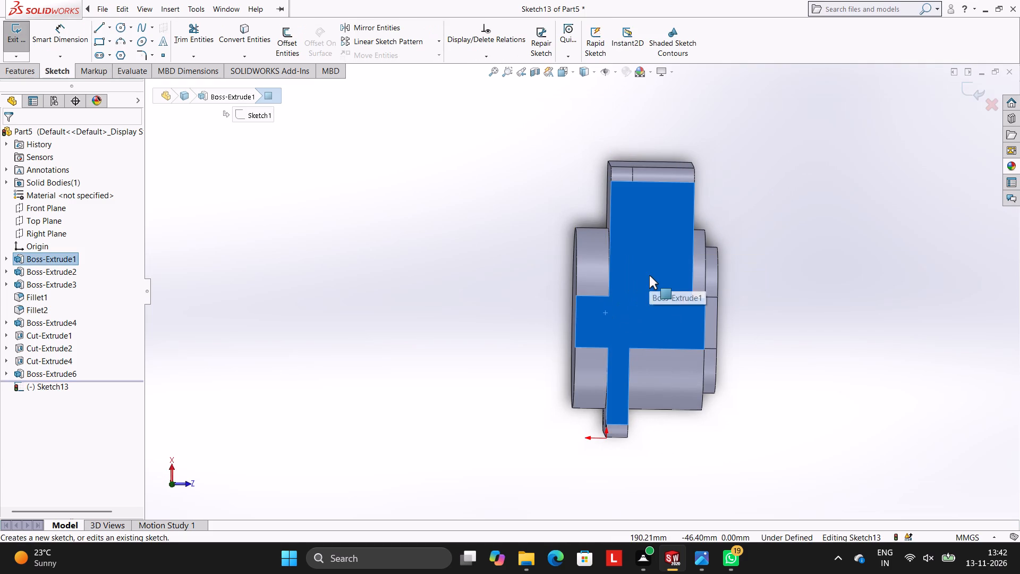
{"action": "key", "text": "ctrl+8"}
{"action": "scroll", "coordinate": [758, 218], "scroll_direction": "up", "scroll_amount": 2}
{"action": "scroll", "coordinate": [758, 218], "scroll_direction": "down", "scroll_amount": 3}
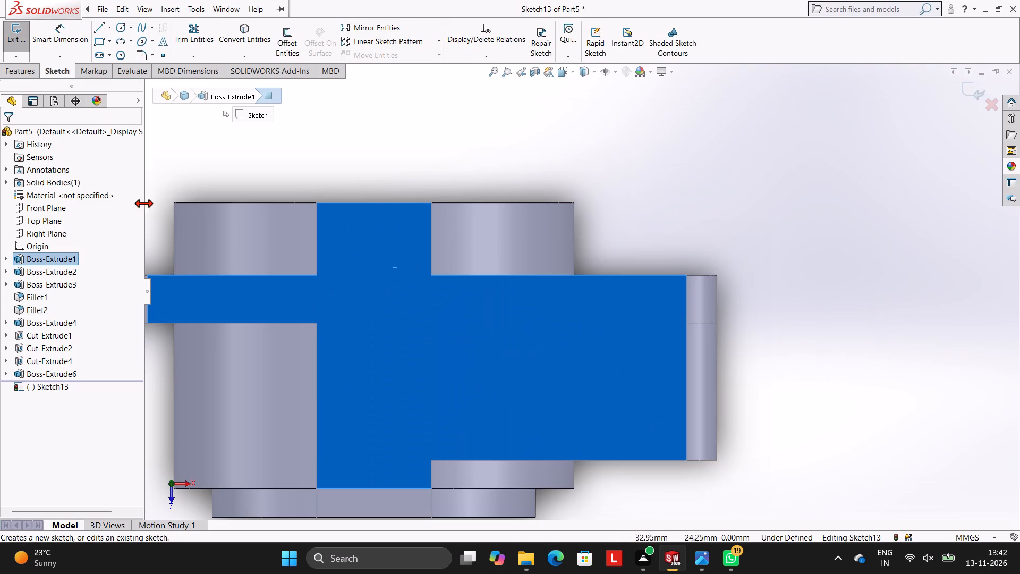
{"action": "left_click", "coordinate": [100, 28]}
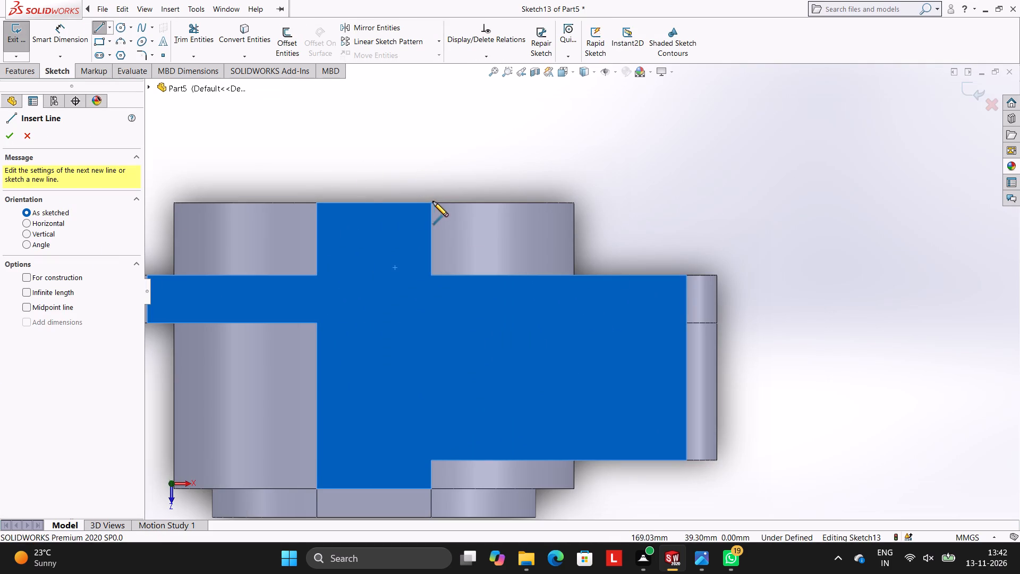
{"action": "left_click", "coordinate": [429, 203]}
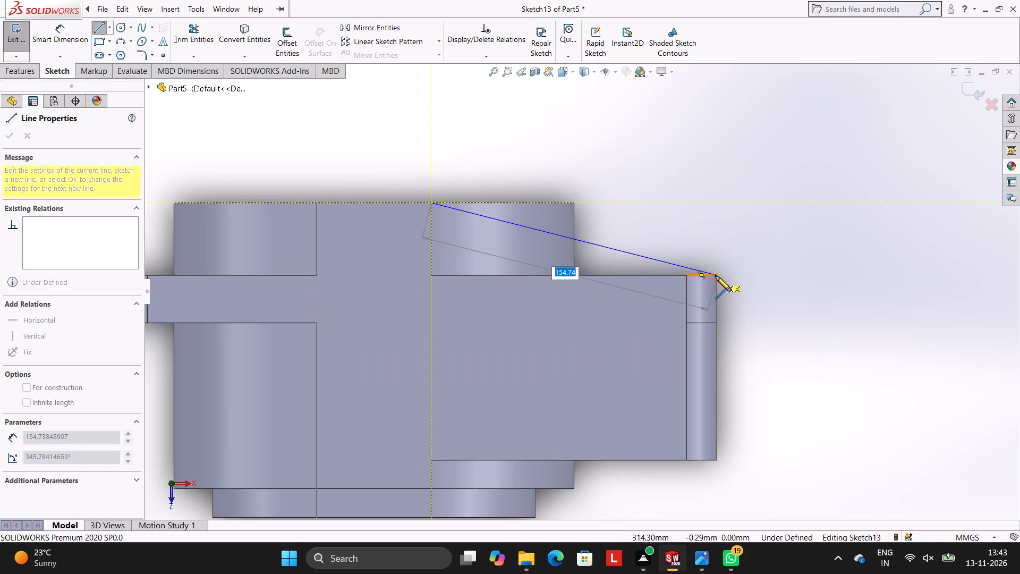
{"action": "left_click", "coordinate": [718, 204]}
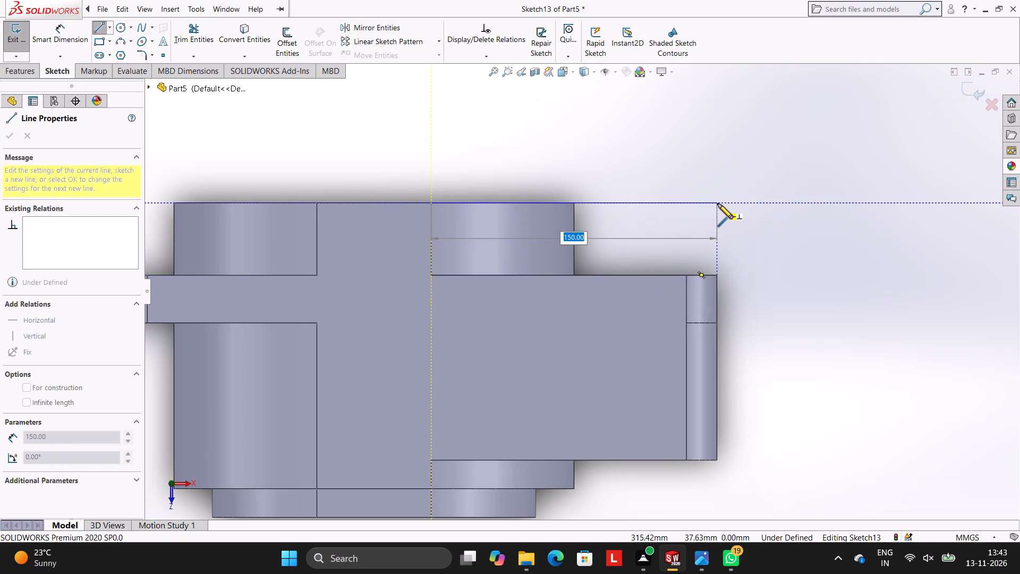
{"action": "left_click", "coordinate": [717, 278]}
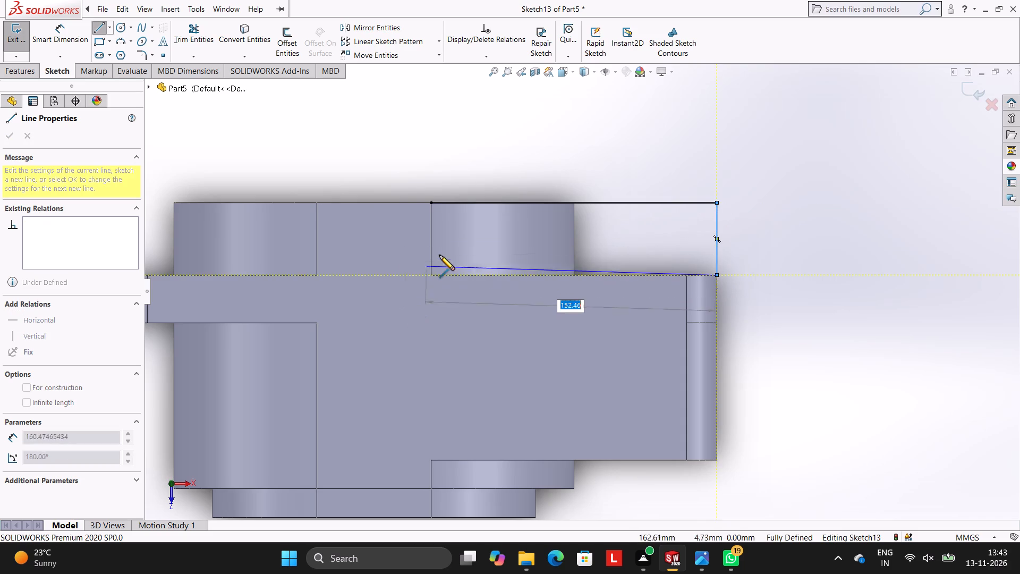
{"action": "left_click", "coordinate": [431, 274]}
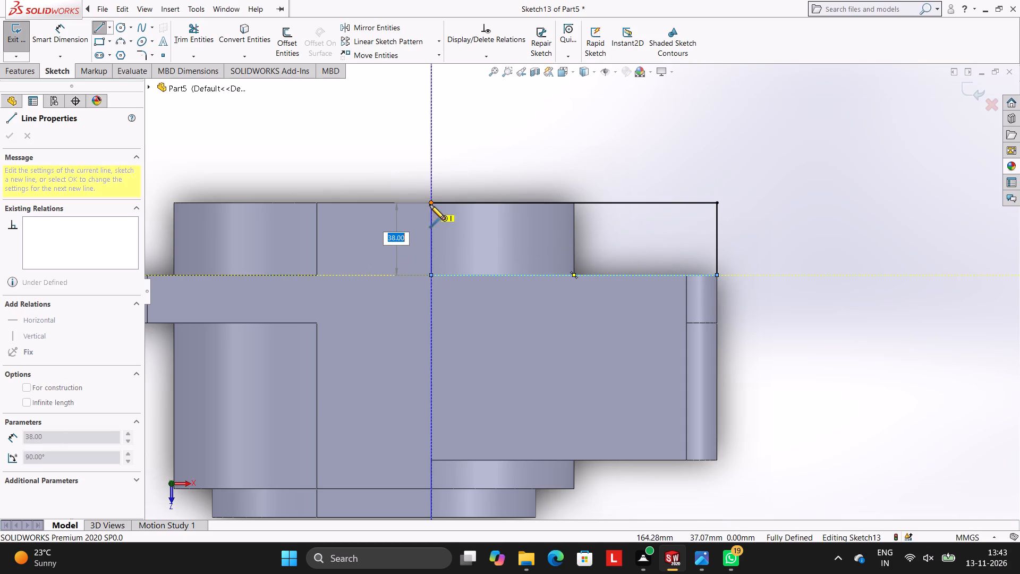
{"action": "left_click", "coordinate": [430, 205]}
{"action": "key", "text": "Escape"}
{"action": "key", "text": "Escape"}
{"action": "key", "text": "Escape"}
{"action": "key", "text": "Escape"}
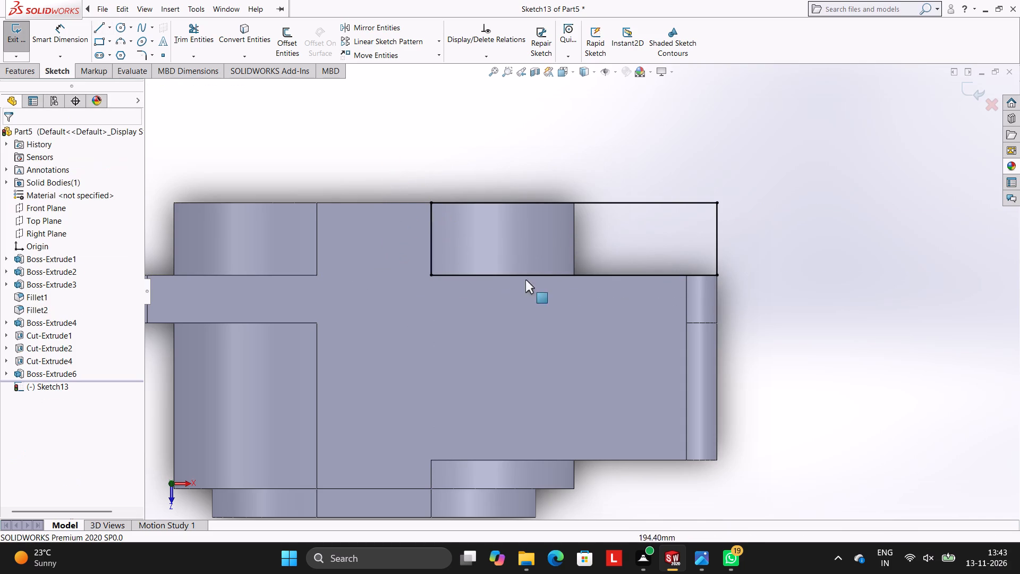
{"action": "key", "text": "Escape"}
{"action": "scroll", "coordinate": [556, 255], "scroll_direction": "up", "scroll_amount": 2}
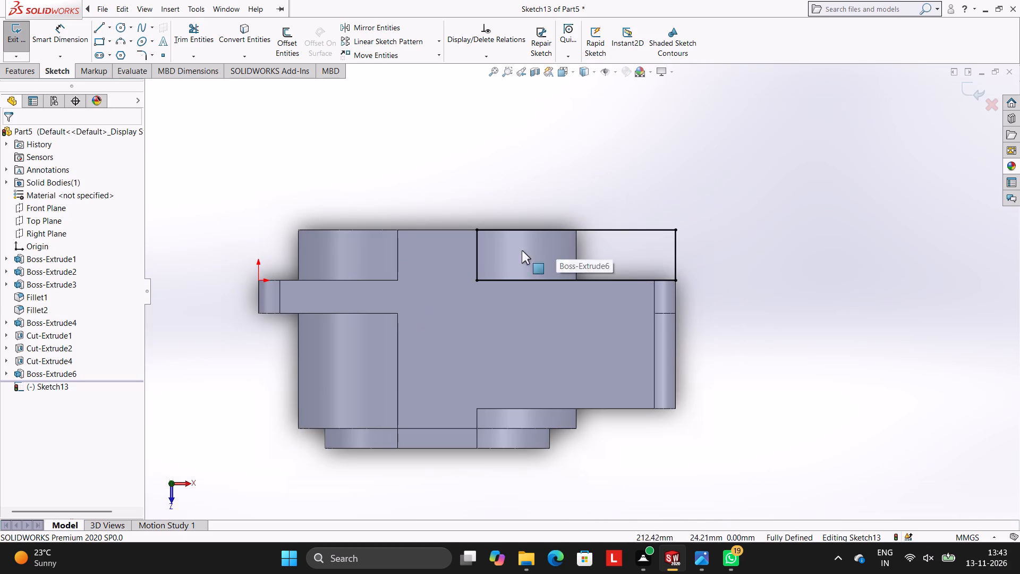
Extrude the rectangle 150 mm in the reversed direction across the plate's width, merging the result.
{"action": "left_click", "coordinate": [15, 71]}
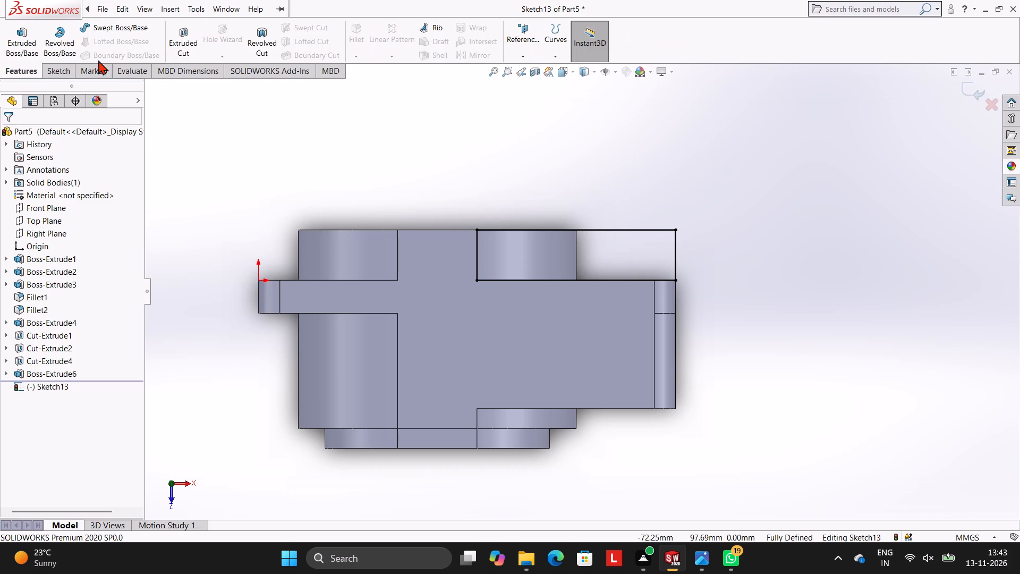
{"action": "left_click", "coordinate": [33, 27]}
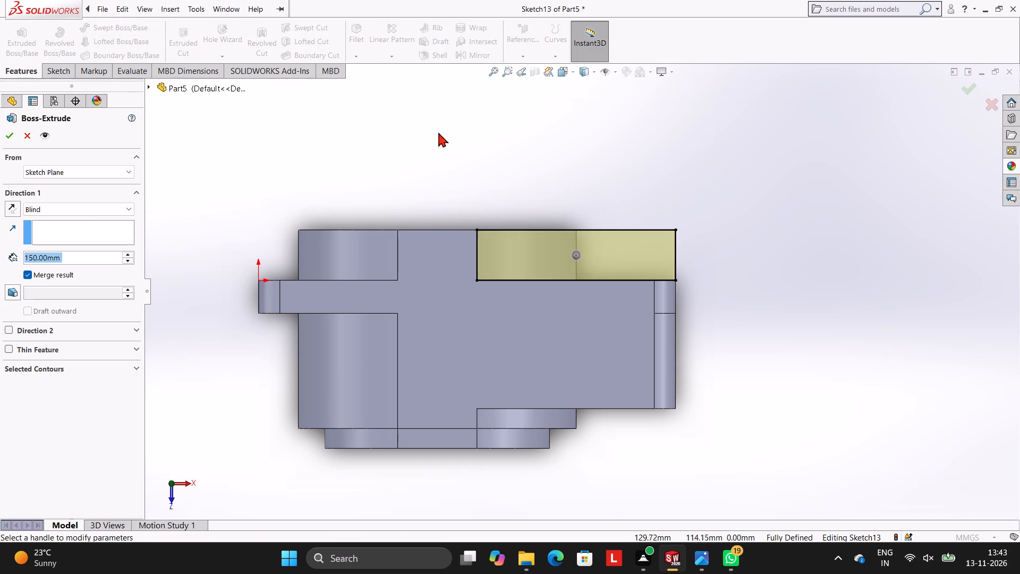
{"action": "middle_click_drag", "start_coordinate": [457, 161], "coordinate": [450, 263]}
{"action": "left_click", "coordinate": [10, 202]}
{"action": "middle_click_drag", "start_coordinate": [411, 207], "coordinate": [417, 342]}
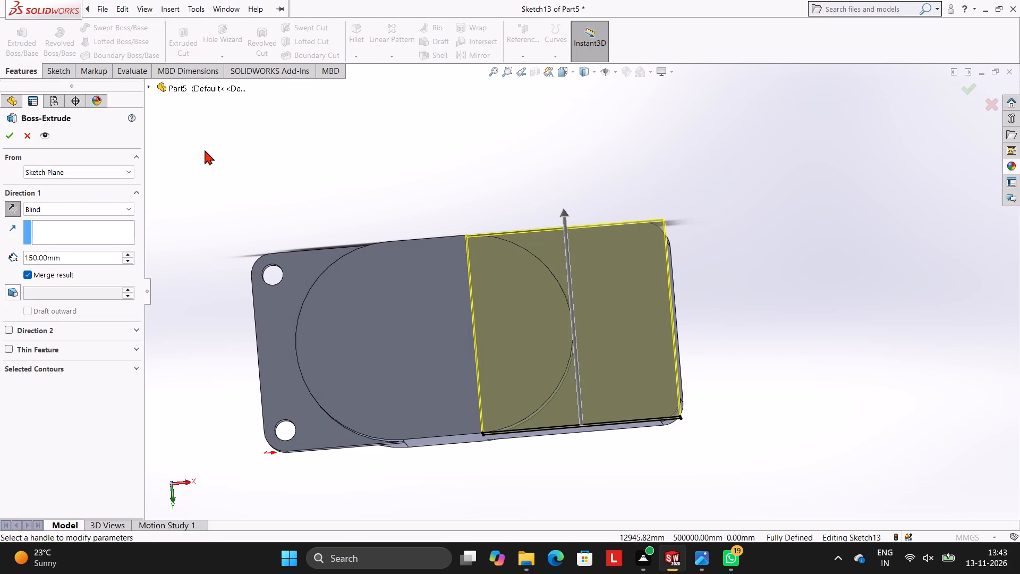
{"action": "middle_click_drag", "start_coordinate": [262, 174], "coordinate": [268, 188]}
{"action": "left_click", "coordinate": [12, 142]}
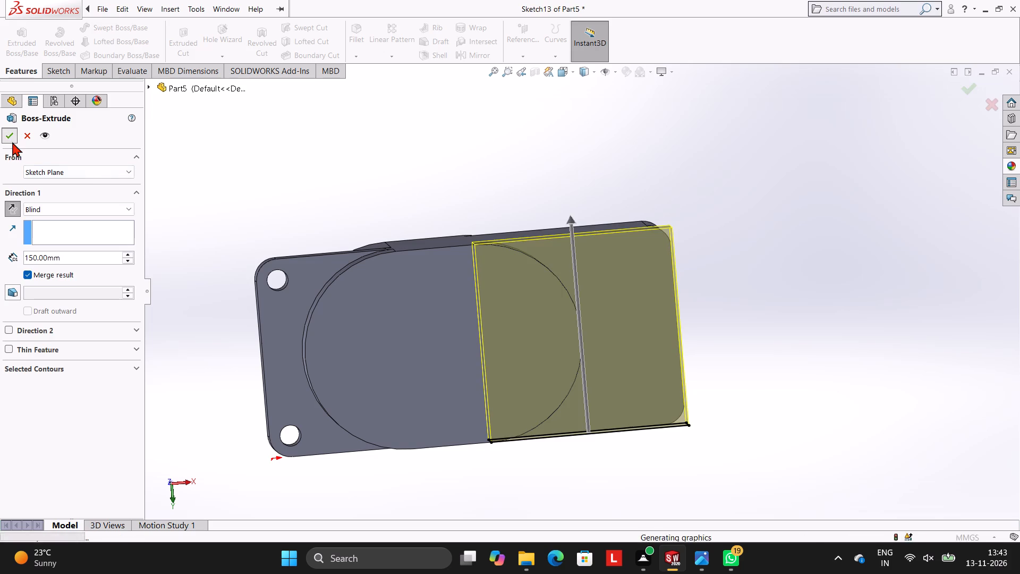
{"action": "left_click", "coordinate": [282, 149]}
Examine the newly extruded block and its unrounded end corners from several sides.
{"action": "middle_click_drag", "start_coordinate": [319, 170], "coordinate": [341, 237]}
{"action": "middle_click_drag", "start_coordinate": [546, 206], "coordinate": [518, 267]}
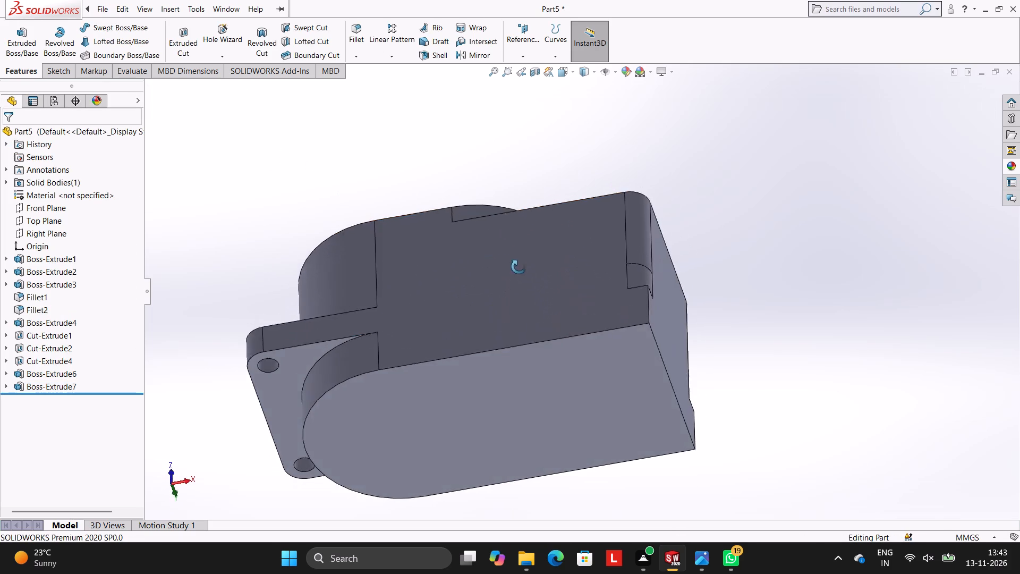
{"action": "middle_click_drag", "start_coordinate": [518, 267], "coordinate": [521, 268]}
{"action": "scroll", "coordinate": [532, 268], "scroll_direction": "up", "scroll_amount": 3}
{"action": "middle_click_drag", "start_coordinate": [555, 248], "coordinate": [782, 271]}
{"action": "middle_click_drag", "start_coordinate": [575, 292], "coordinate": [534, 302]}
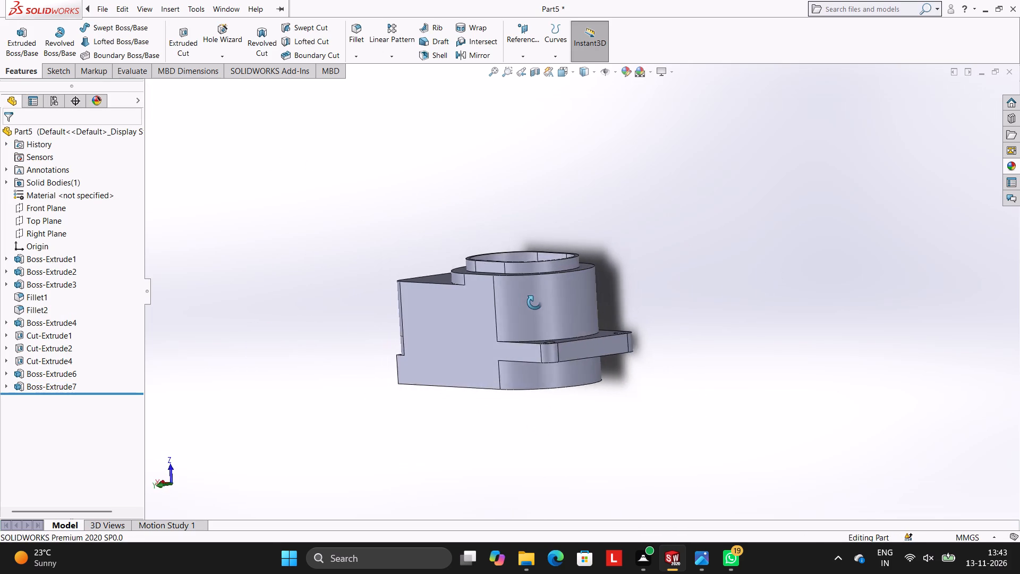
{"action": "middle_click_drag", "start_coordinate": [534, 302], "coordinate": [563, 263]}
{"action": "middle_click_drag", "start_coordinate": [567, 278], "coordinate": [583, 345]}
{"action": "scroll", "coordinate": [581, 382], "scroll_direction": "down", "scroll_amount": 3}
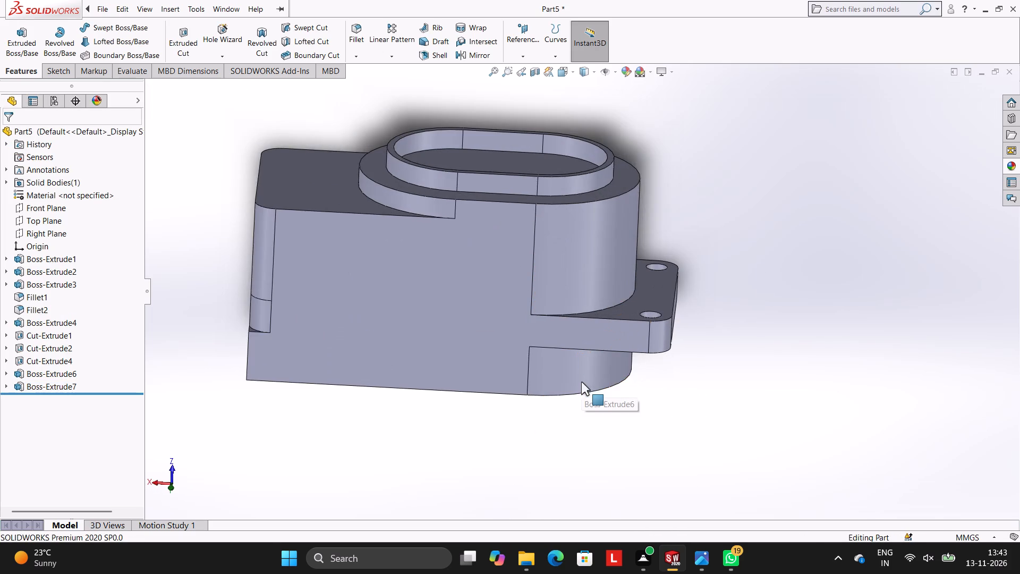
{"action": "scroll", "coordinate": [445, 255], "scroll_direction": "up", "scroll_amount": 3}
{"action": "middle_click_drag", "start_coordinate": [466, 258], "coordinate": [483, 258]}
{"action": "scroll", "coordinate": [454, 288], "scroll_direction": "down", "scroll_amount": 3}
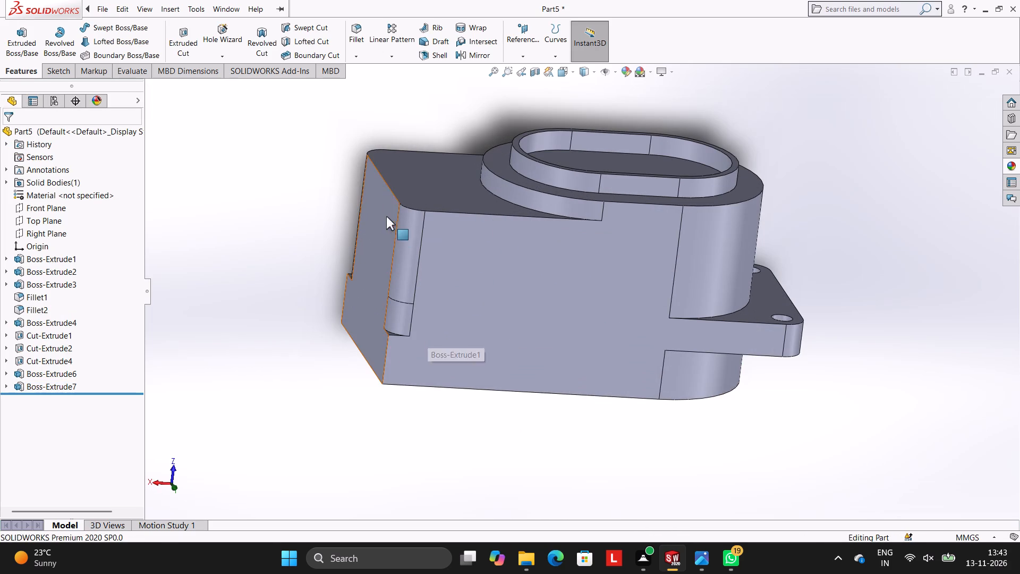
Fillet the new block's short corner edge between the end face and the flat side face with a 16 mm radius.
{"action": "left_click", "coordinate": [358, 59]}
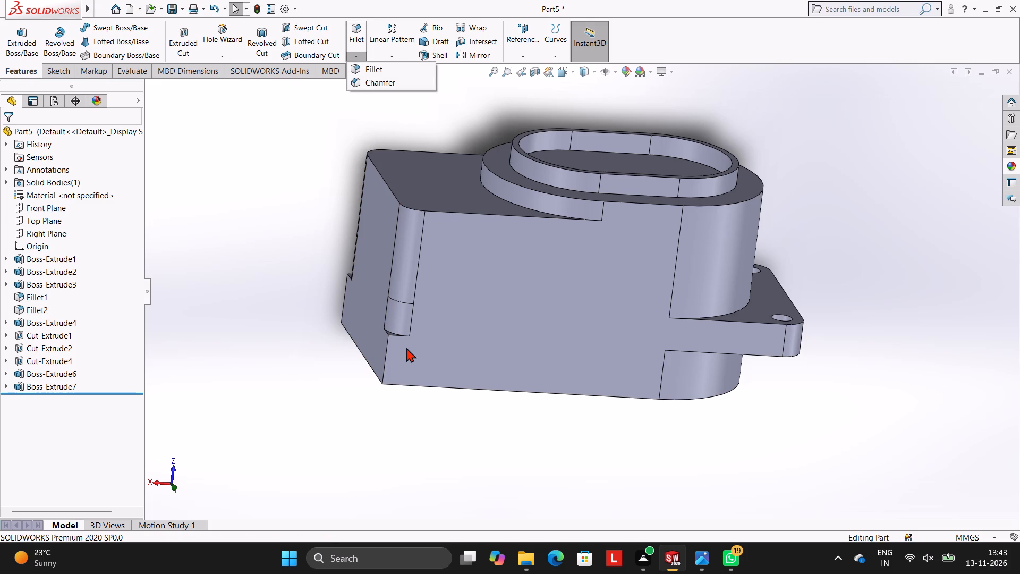
{"action": "scroll", "coordinate": [406, 348], "scroll_direction": "down", "scroll_amount": 3}
{"action": "left_click", "coordinate": [362, 51]}
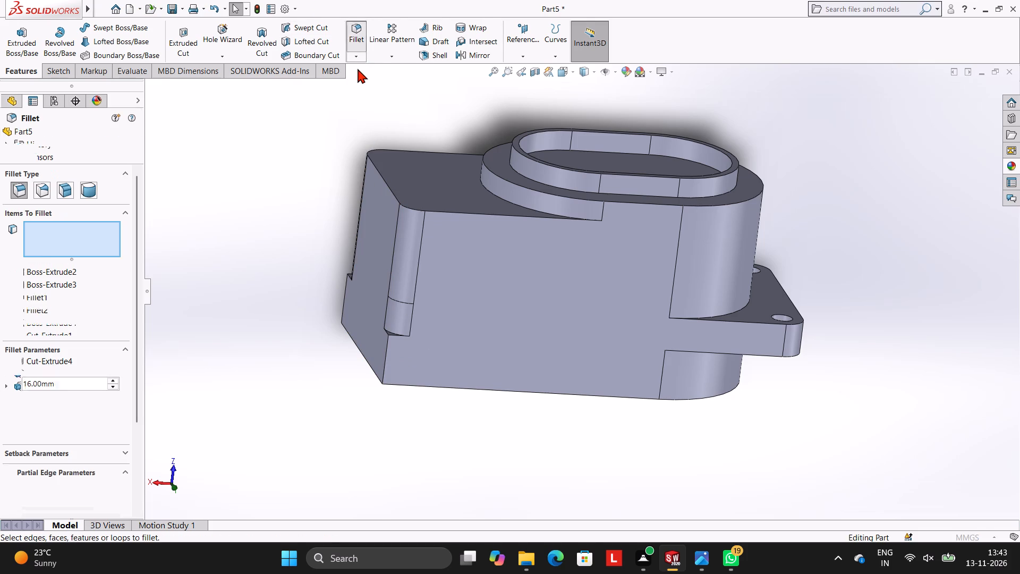
{"action": "scroll", "coordinate": [359, 366], "scroll_direction": "down", "scroll_amount": 3}
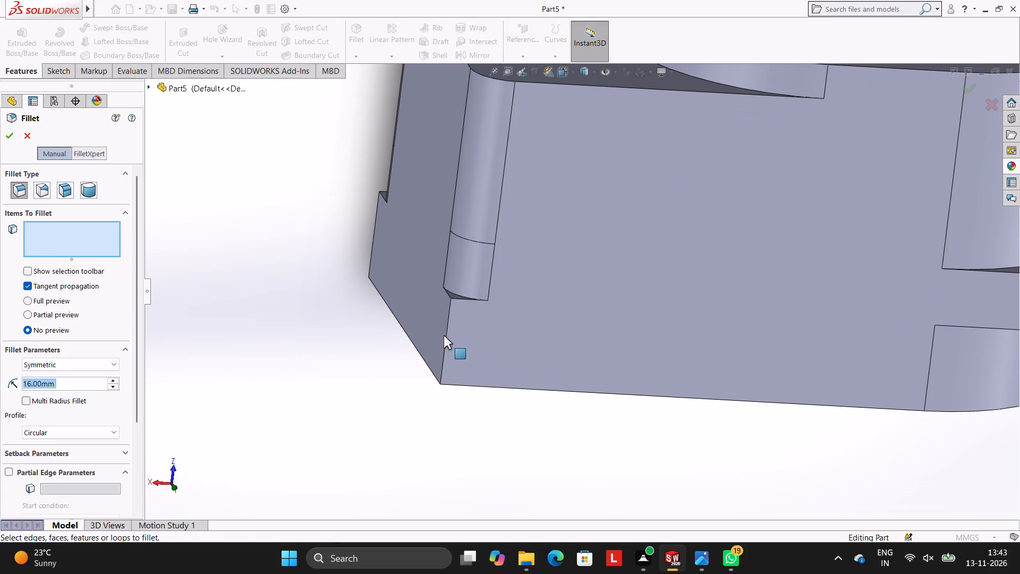
{"action": "left_click", "coordinate": [446, 335]}
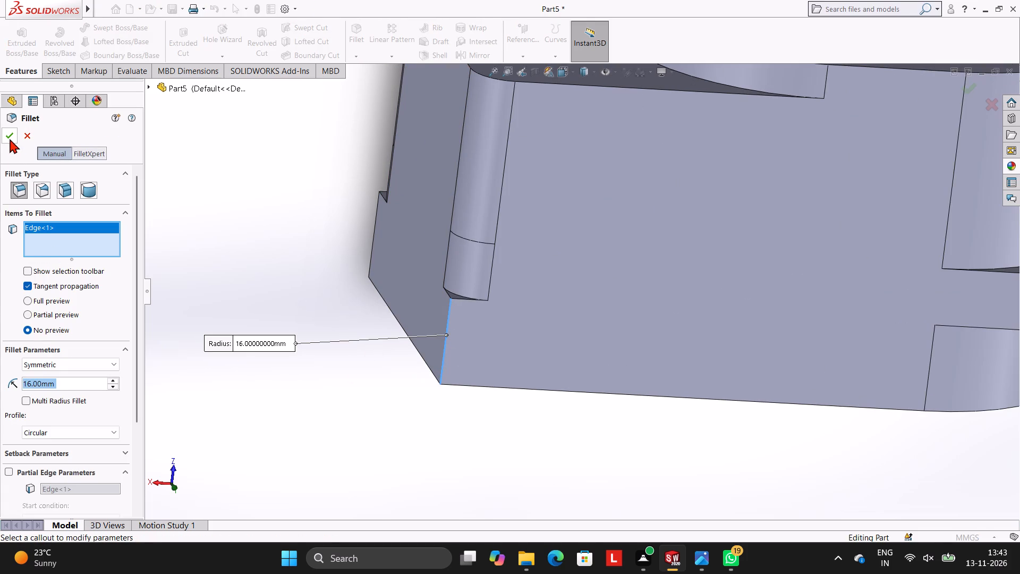
{"action": "left_click", "coordinate": [10, 139]}
{"action": "left_click", "coordinate": [250, 222]}
Fillet the matching short corner edge on the opposite side of the block's end face with a 16 mm radius.
{"action": "middle_click_drag", "start_coordinate": [402, 255], "coordinate": [441, 267]}
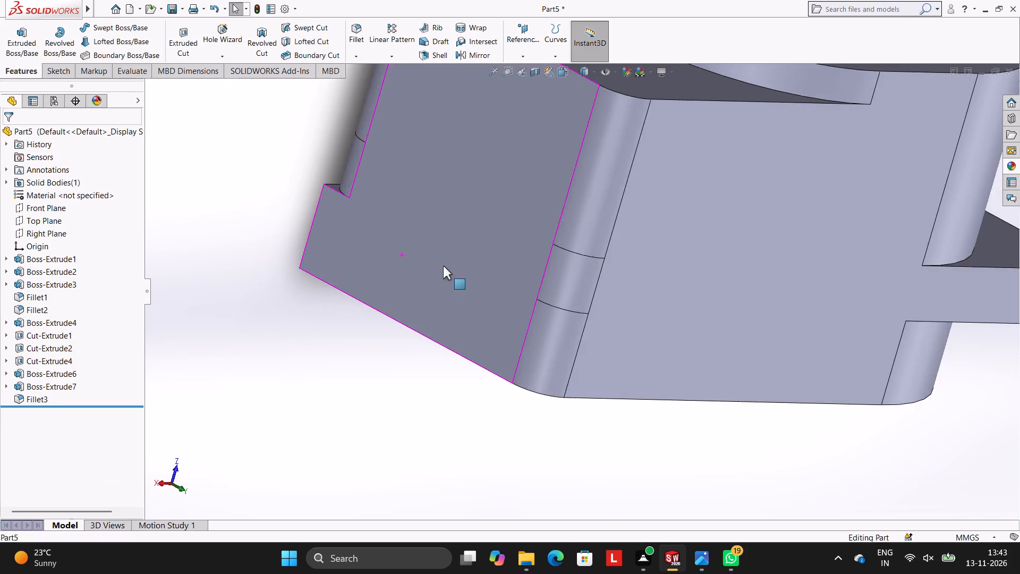
{"action": "scroll", "coordinate": [462, 271], "scroll_direction": "up", "scroll_amount": 3}
{"action": "middle_click_drag", "start_coordinate": [497, 248], "coordinate": [574, 278]}
{"action": "scroll", "coordinate": [597, 267], "scroll_direction": "down", "scroll_amount": 1}
{"action": "scroll", "coordinate": [692, 279], "scroll_direction": "up", "scroll_amount": 1}
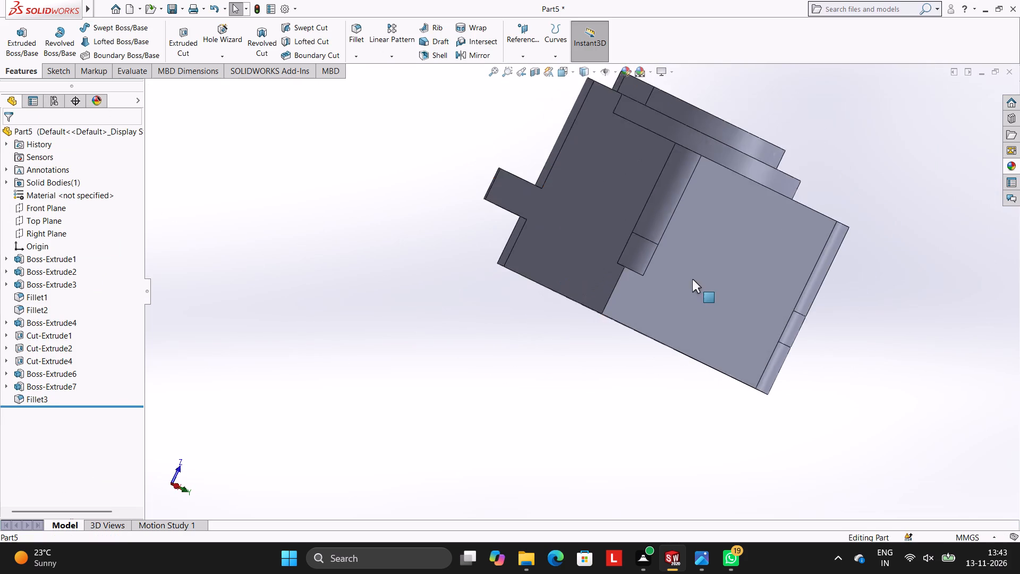
{"action": "scroll", "coordinate": [692, 279], "scroll_direction": "up", "scroll_amount": 1}
{"action": "scroll", "coordinate": [692, 279], "scroll_direction": "down", "scroll_amount": 2}
{"action": "left_click", "coordinate": [358, 62]}
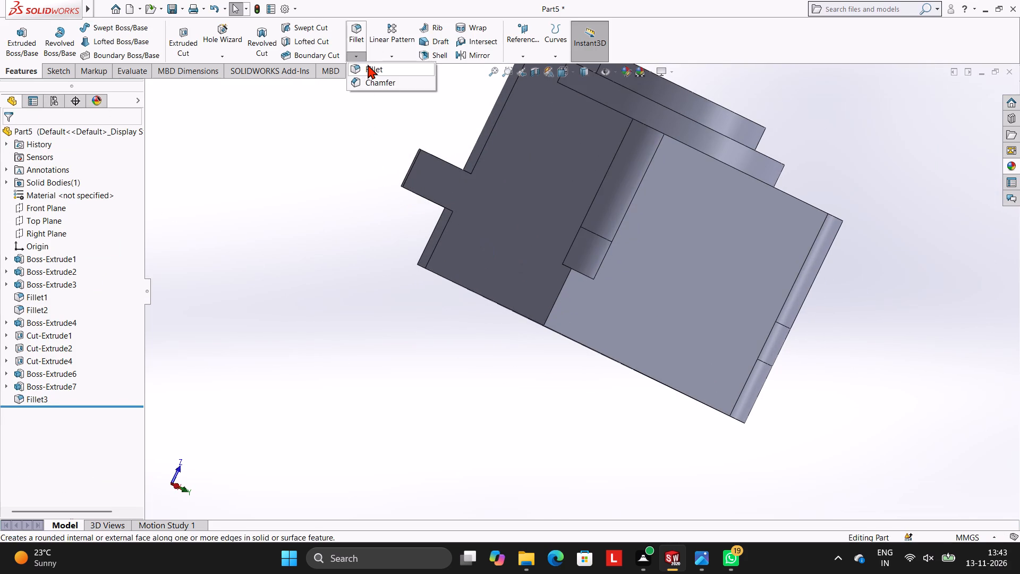
{"action": "left_click", "coordinate": [368, 64]}
{"action": "scroll", "coordinate": [495, 229], "scroll_direction": "down", "scroll_amount": 3}
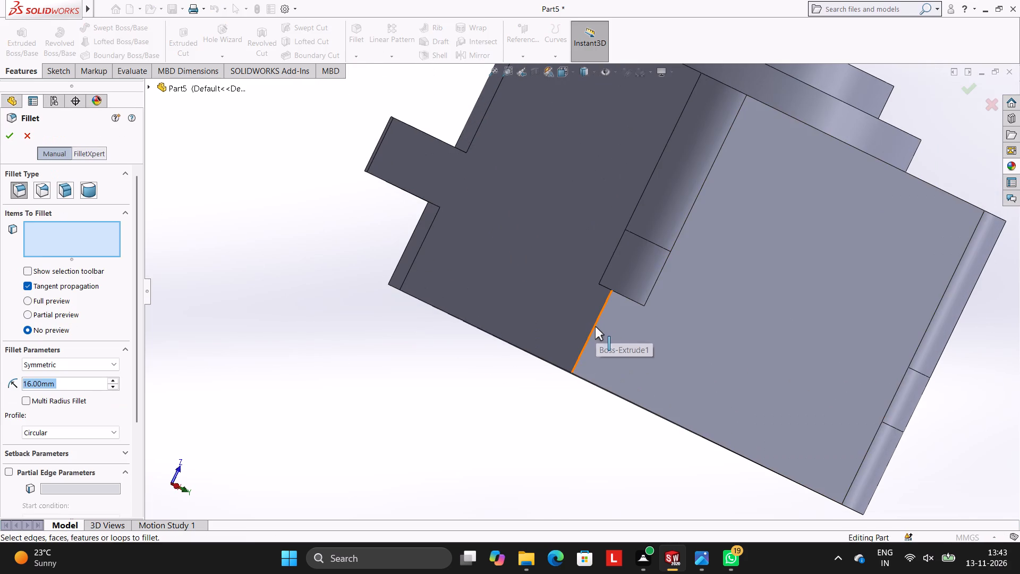
{"action": "left_click", "coordinate": [593, 326]}
{"action": "left_click", "coordinate": [7, 139]}
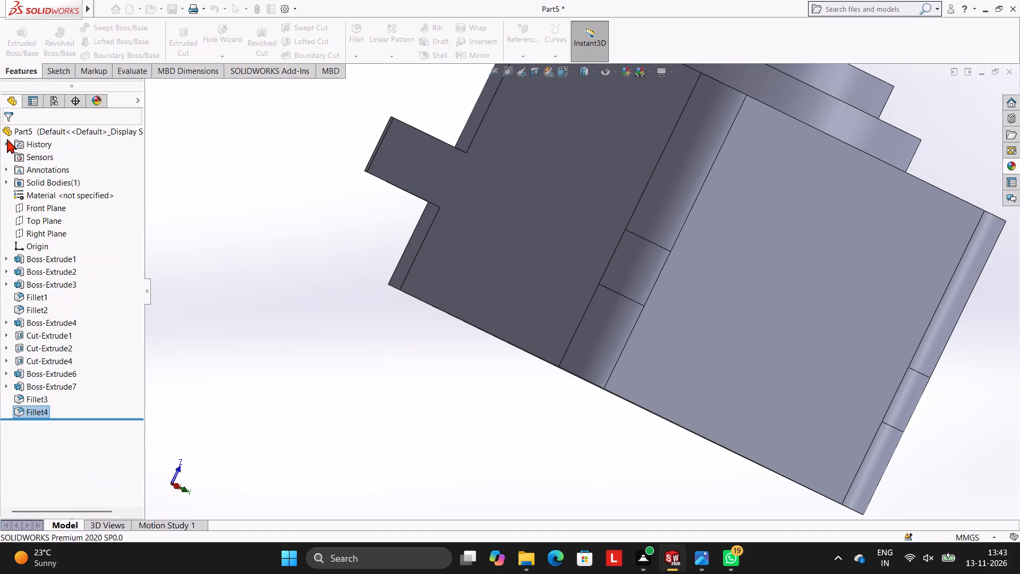
{"action": "left_click", "coordinate": [251, 214]}
Examine the filleted body, its end corners, side face and slot-shaped boss from several sides.
{"action": "scroll", "coordinate": [251, 214], "scroll_direction": "up", "scroll_amount": 3}
{"action": "middle_click_drag", "start_coordinate": [409, 264], "coordinate": [313, 253]}
{"action": "scroll", "coordinate": [387, 263], "scroll_direction": "up", "scroll_amount": 1}
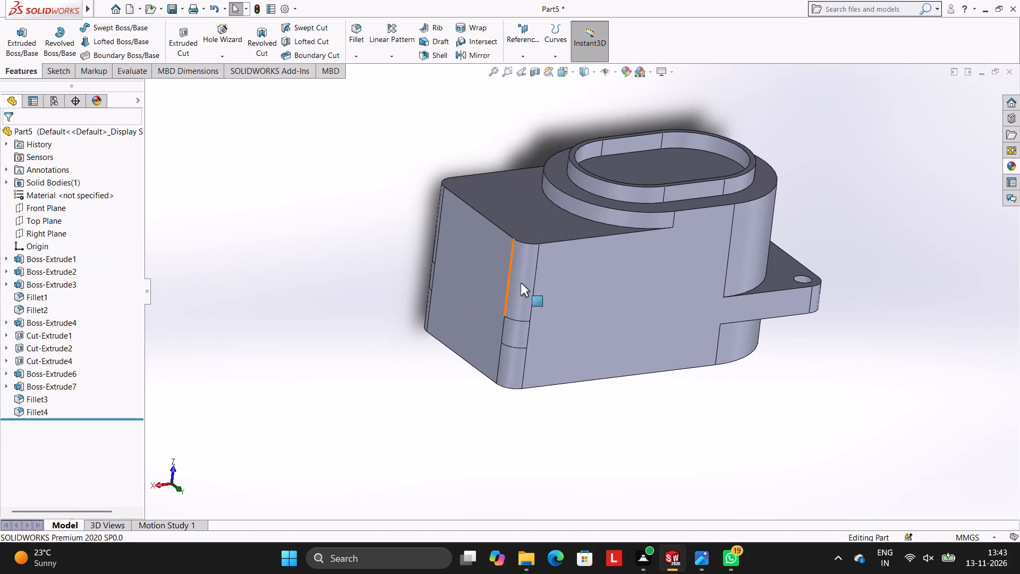
{"action": "middle_click_drag", "start_coordinate": [539, 267], "coordinate": [511, 257]}
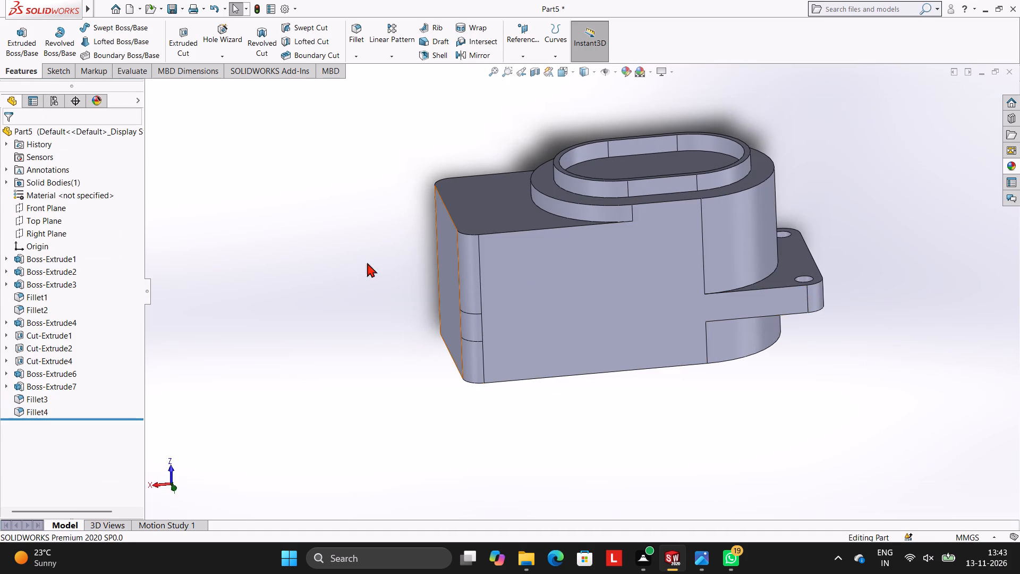
{"action": "middle_click_drag", "start_coordinate": [406, 249], "coordinate": [364, 217]}
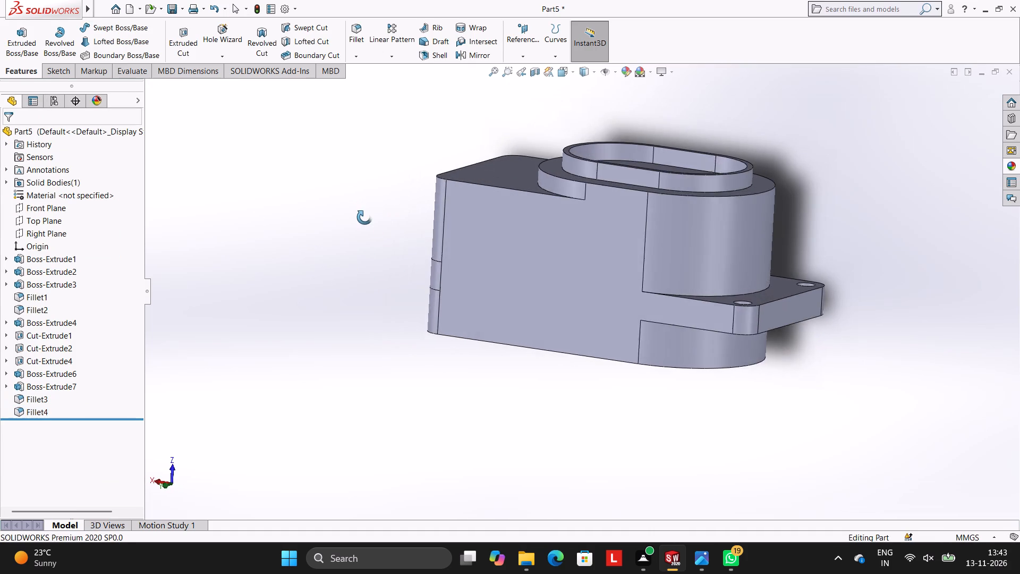
{"action": "middle_click_drag", "start_coordinate": [364, 217], "coordinate": [375, 224]}
{"action": "scroll", "coordinate": [608, 192], "scroll_direction": "up", "scroll_amount": 2}
{"action": "middle_click_drag", "start_coordinate": [609, 207], "coordinate": [608, 230]}
{"action": "scroll", "coordinate": [625, 229], "scroll_direction": "down", "scroll_amount": 2}
{"action": "scroll", "coordinate": [670, 318], "scroll_direction": "down", "scroll_amount": 1}
{"action": "scroll", "coordinate": [580, 270], "scroll_direction": "up", "scroll_amount": 1}
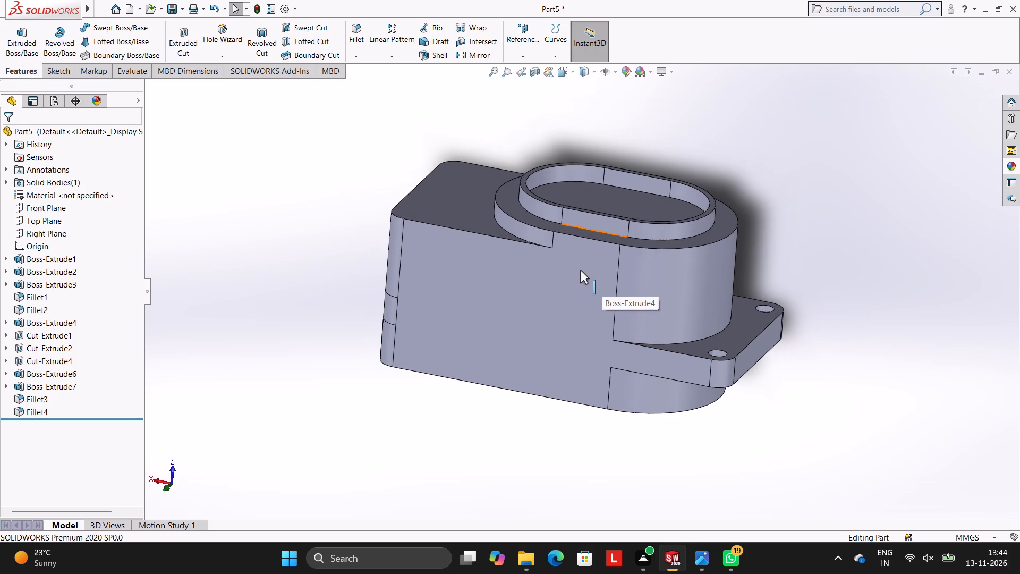
{"action": "scroll", "coordinate": [650, 250], "scroll_direction": "down", "scroll_amount": 3}
{"action": "scroll", "coordinate": [673, 260], "scroll_direction": "up", "scroll_amount": 3}
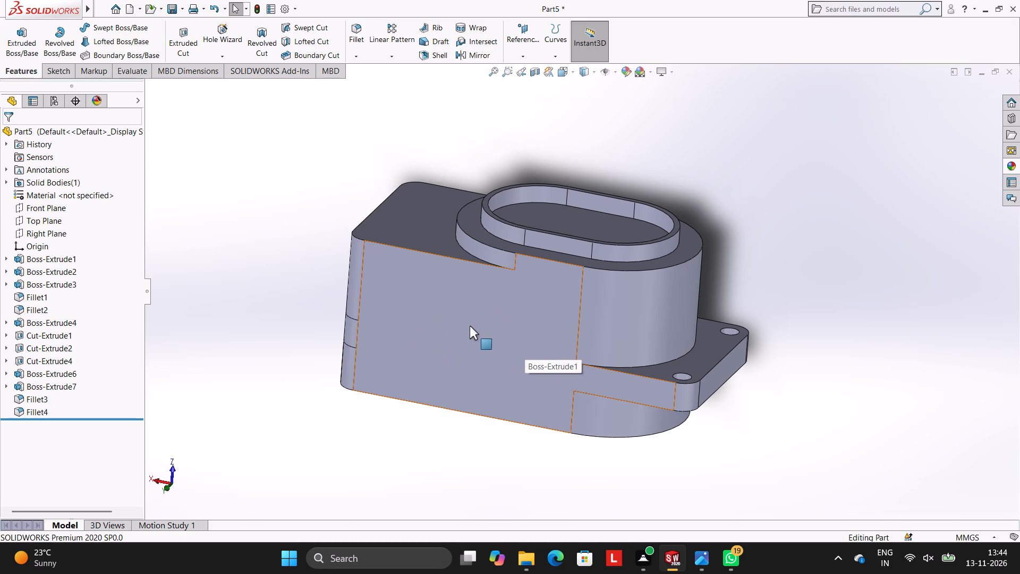
Start a sketch on the flat side face and draw a 135 mm vertical line along its edge beside the rounded end corner.
{"action": "left_click", "coordinate": [465, 299]}
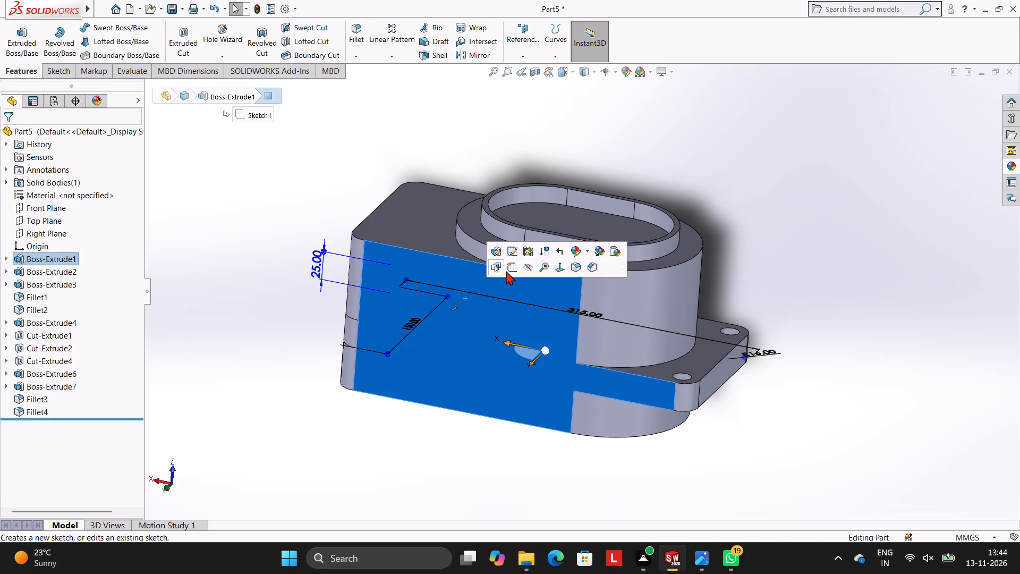
{"action": "left_click", "coordinate": [514, 265]}
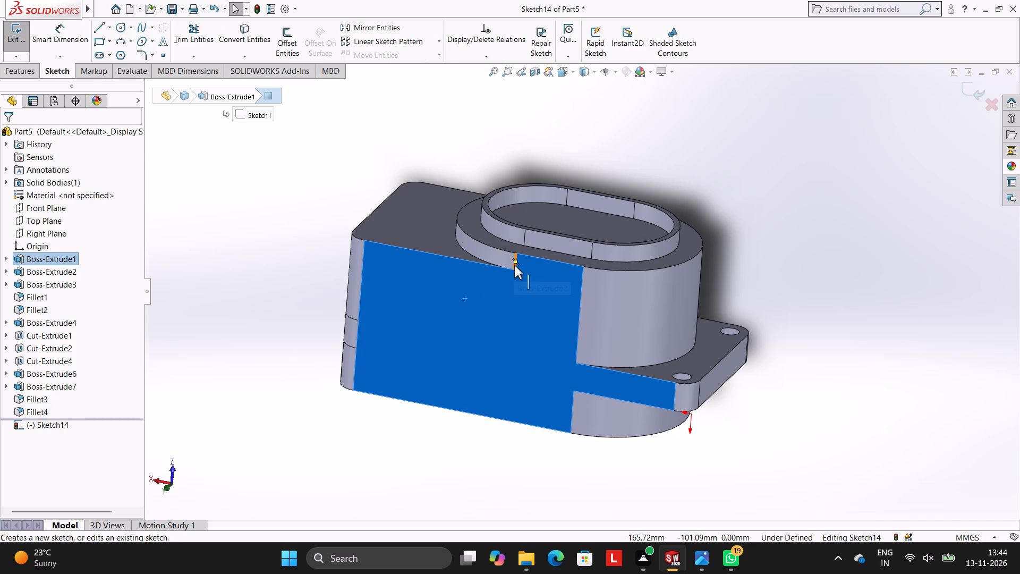
{"action": "key", "text": "ctrl+8"}
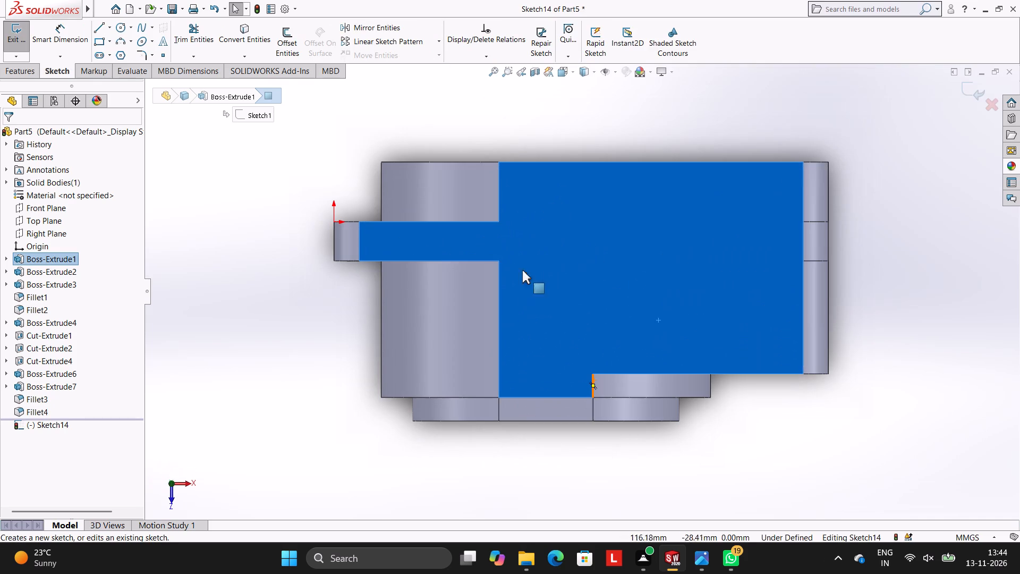
{"action": "scroll", "coordinate": [683, 269], "scroll_direction": "up", "scroll_amount": 3}
{"action": "scroll", "coordinate": [683, 269], "scroll_direction": "down", "scroll_amount": 4}
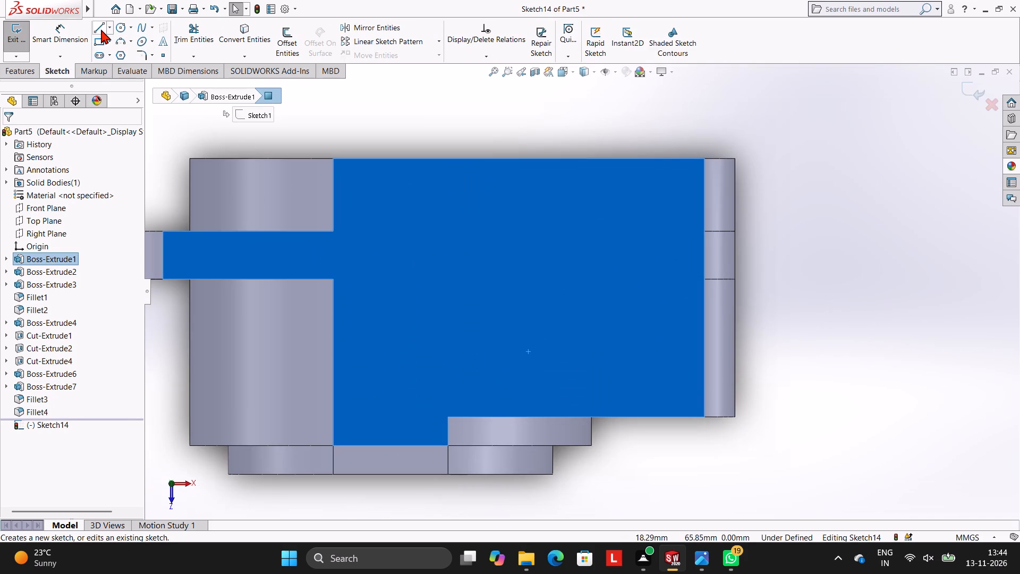
{"action": "left_click", "coordinate": [101, 29]}
{"action": "scroll", "coordinate": [754, 324], "scroll_direction": "up", "scroll_amount": 1}
{"action": "scroll", "coordinate": [755, 323], "scroll_direction": "down", "scroll_amount": 2}
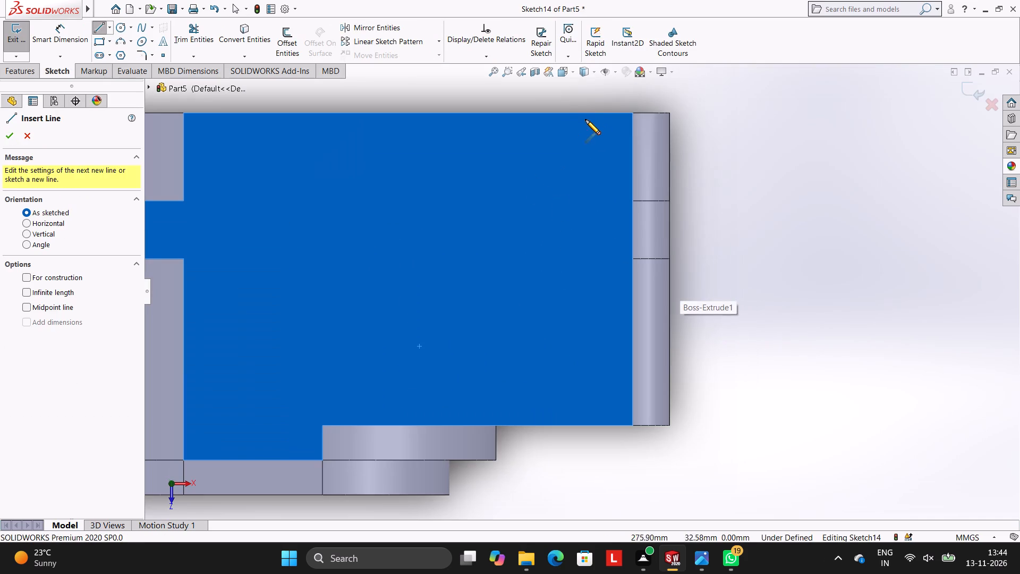
{"action": "left_click", "coordinate": [633, 114]}
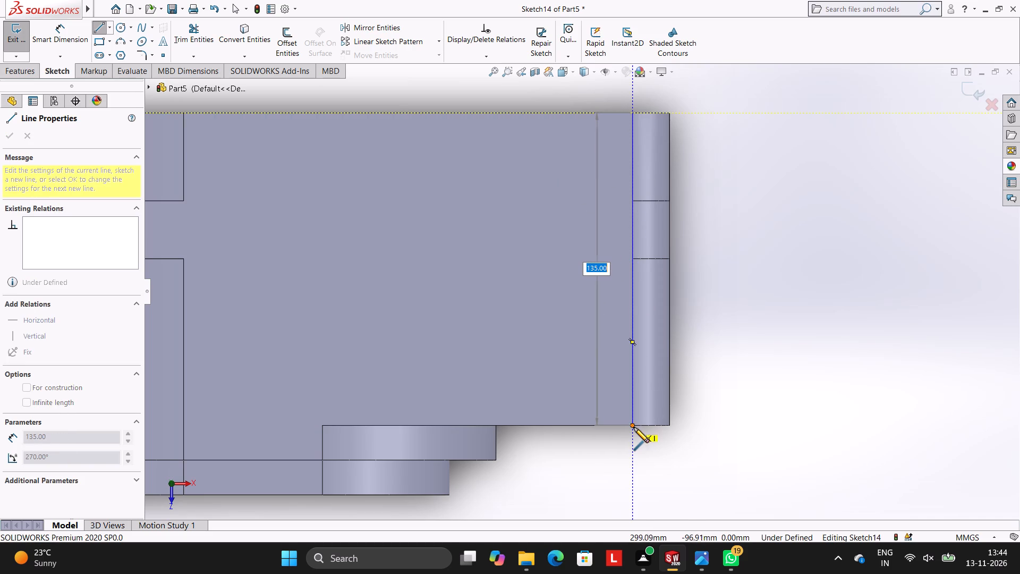
{"action": "left_click", "coordinate": [633, 427]}
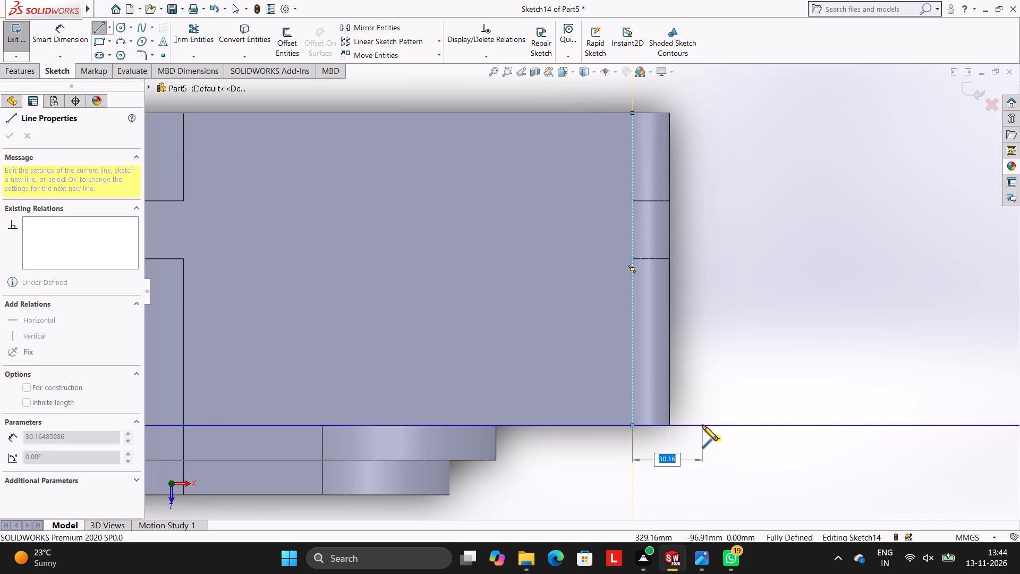
{"action": "key", "text": "Escape"}
{"action": "key", "text": "Escape"}
{"action": "key", "text": "Escape"}
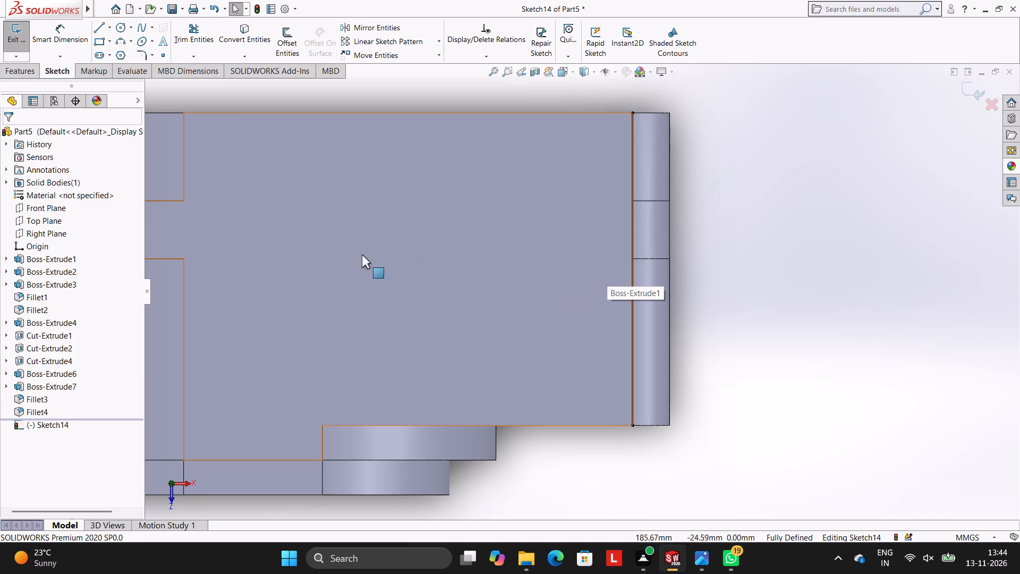
Draw a 55 mm horizontal line from the vertical line's midpoint inward across the side face.
{"action": "left_click", "coordinate": [97, 26]}
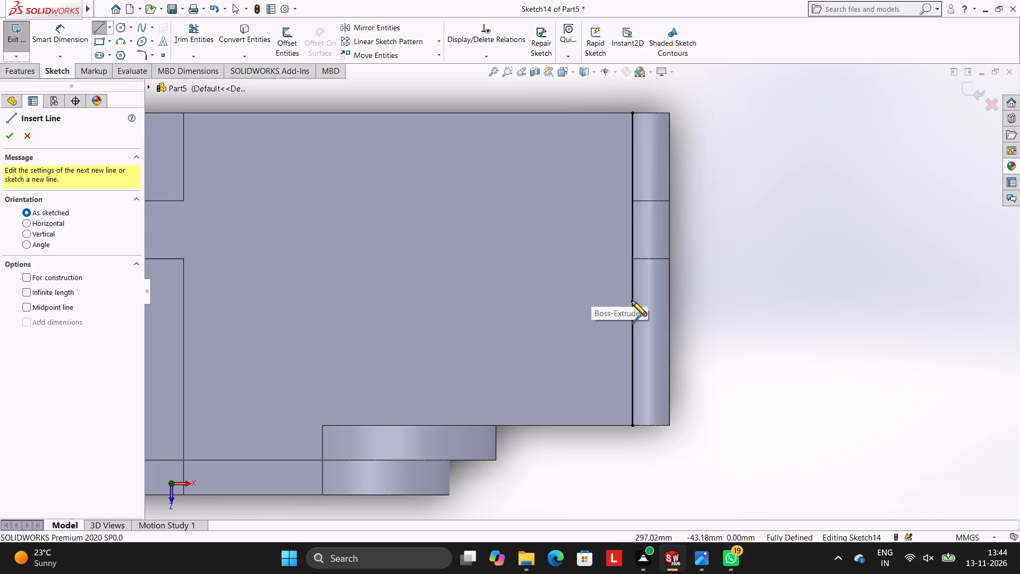
{"action": "left_click", "coordinate": [632, 269]}
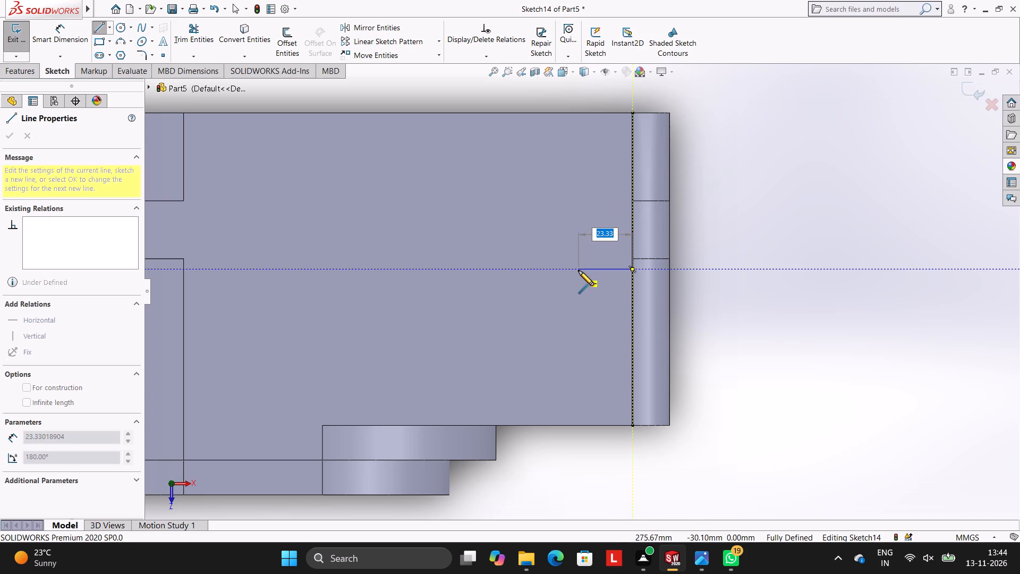
{"action": "type", "text": "55"}
{"action": "key", "text": "Return"}
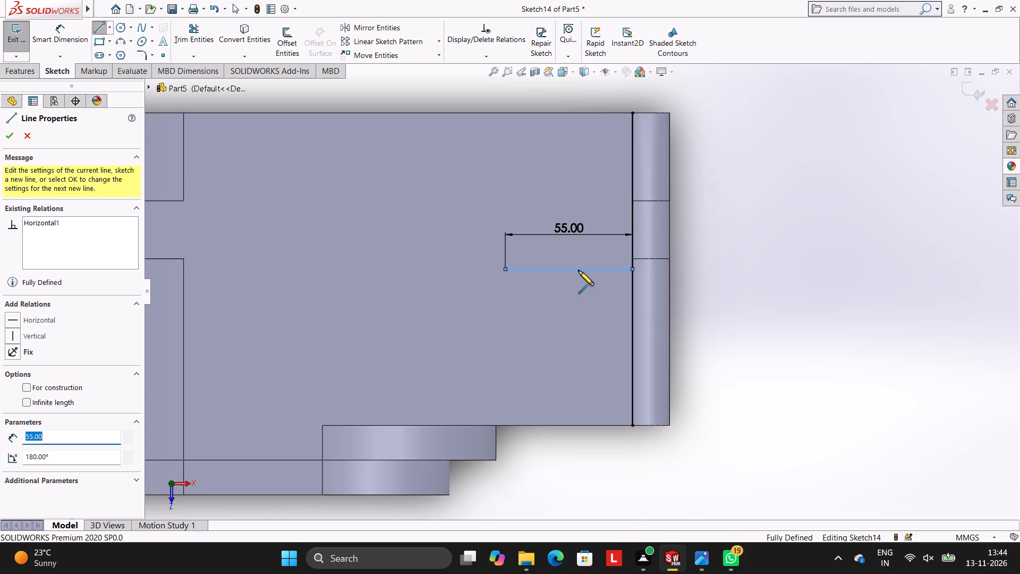
{"action": "key", "text": "Escape"}
{"action": "key", "text": "Escape"}
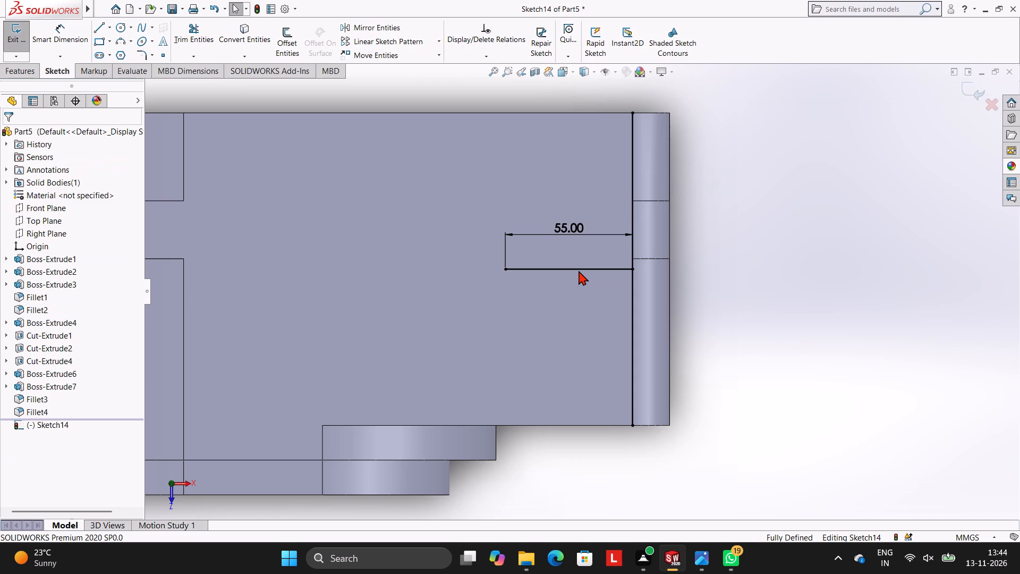
Sketch a 100 mm diameter circle centred on the inner end of the 55 mm line.
{"action": "left_click", "coordinate": [117, 31]}
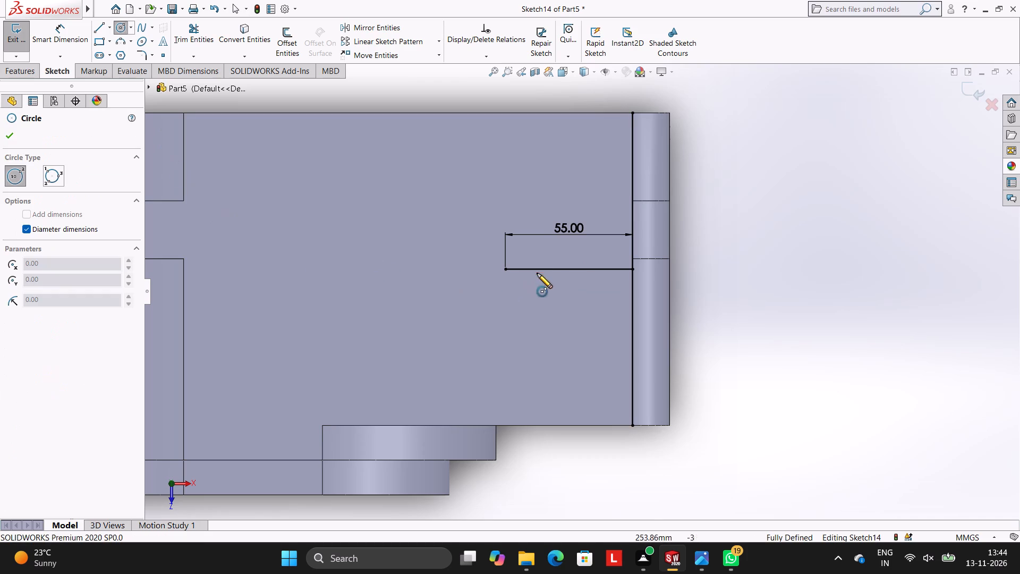
{"action": "left_click", "coordinate": [505, 269]}
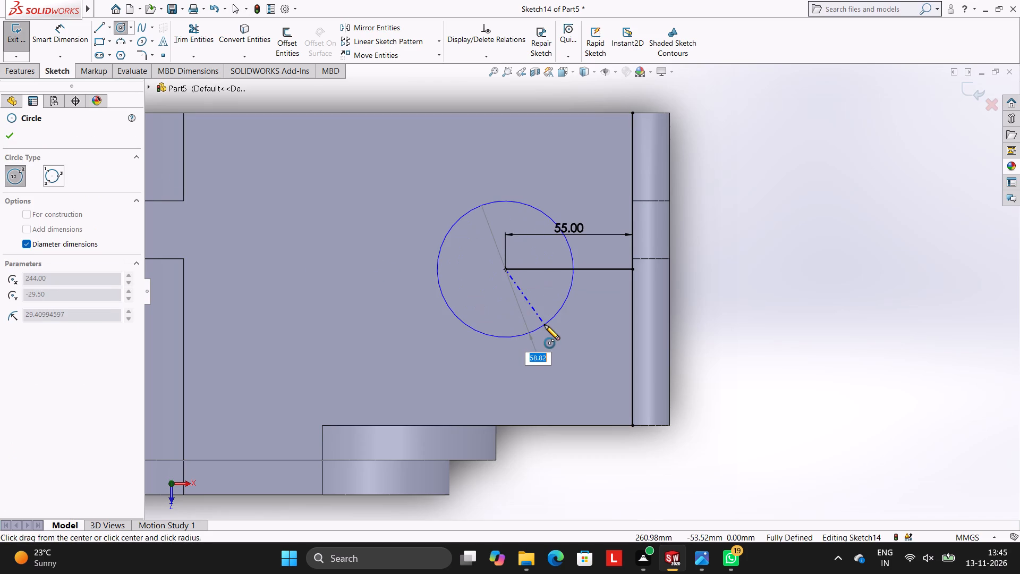
{"action": "type", "text": "100"}
{"action": "key", "text": "Return"}
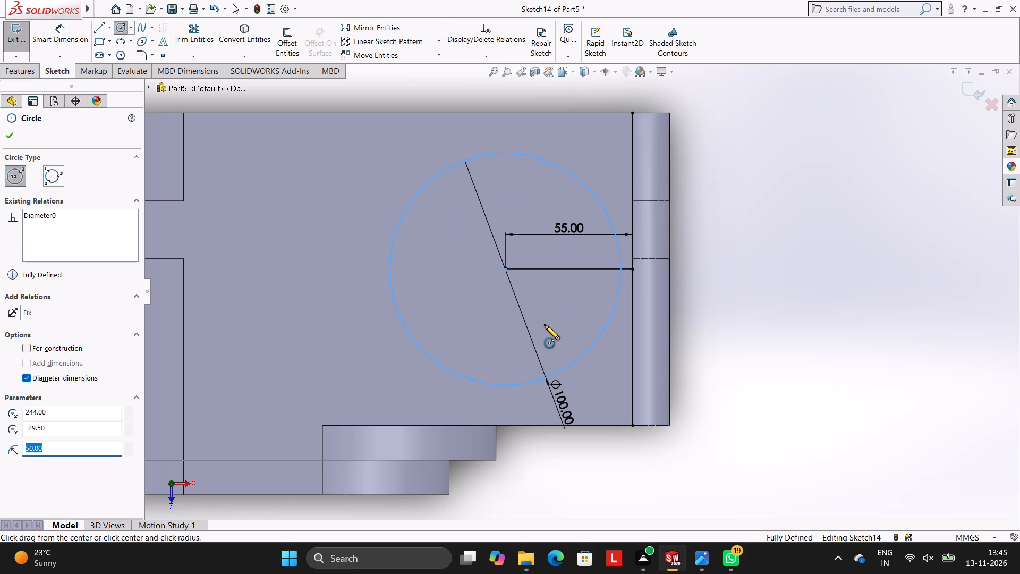
{"action": "key", "text": "Escape"}
{"action": "key", "text": "Escape"}
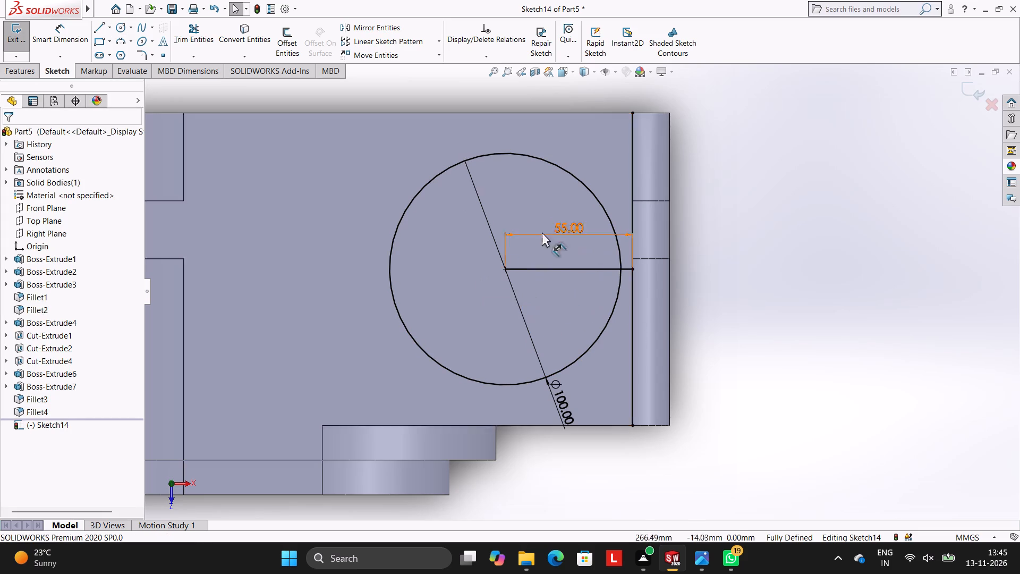
Extrude the 100 mm circle's region outward from the side face as a boss, blind to a 60 mm depth.
{"action": "left_click", "coordinate": [19, 73]}
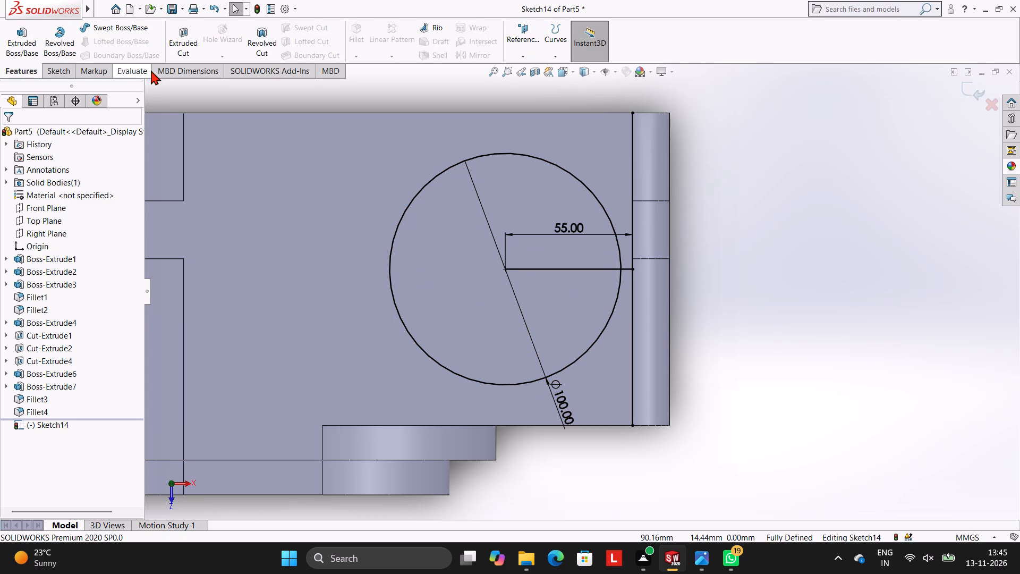
{"action": "left_click", "coordinate": [28, 44]}
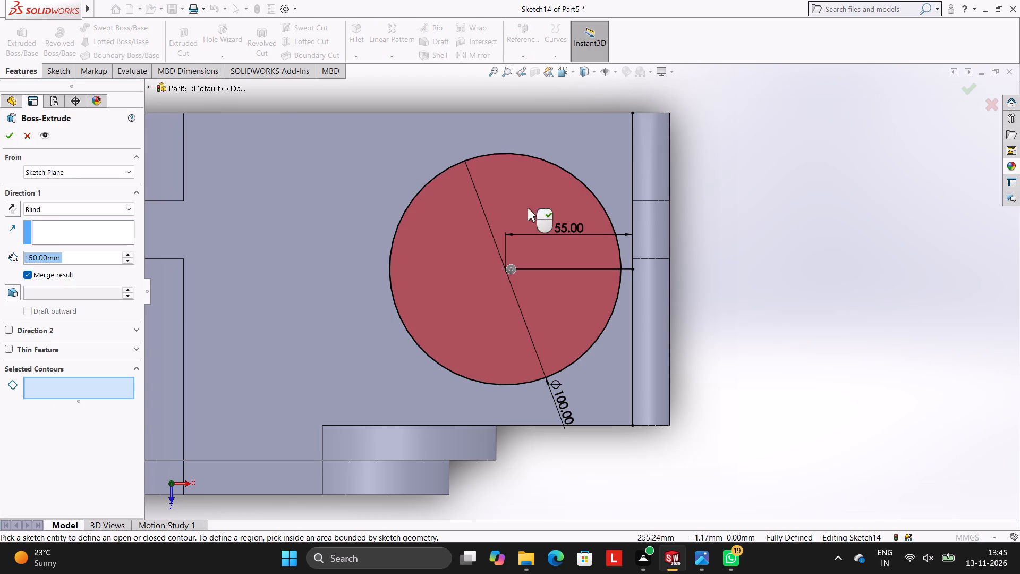
{"action": "left_click", "coordinate": [516, 215]}
{"action": "left_click", "coordinate": [83, 256]}
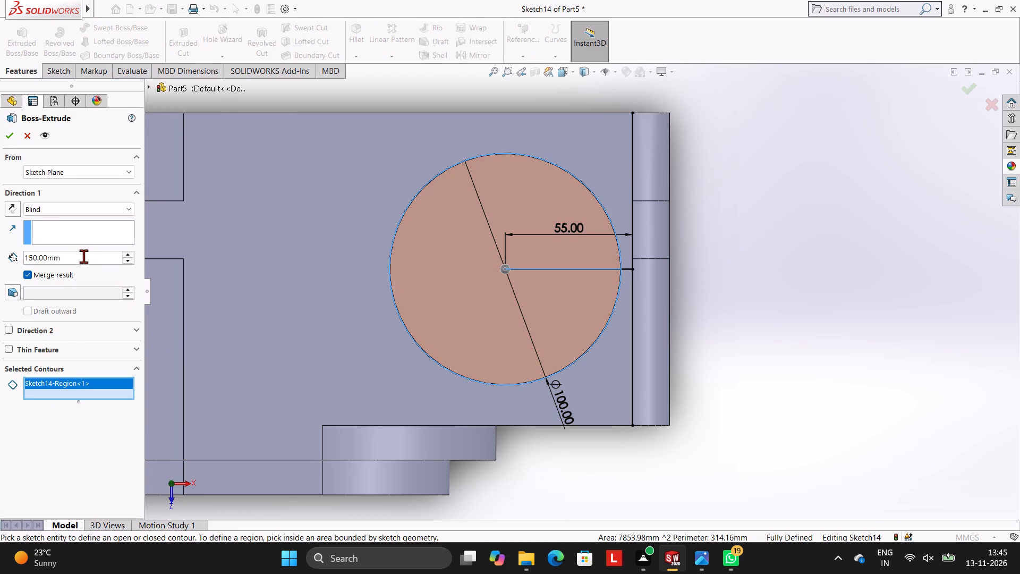
{"action": "key", "text": "BackSpace"}
{"action": "key", "text": "BackSpace"}
{"action": "key", "text": "BackSpace"}
{"action": "key", "text": "BackSpace"}
{"action": "key", "text": "BackSpace"}
{"action": "key", "text": "BackSpace"}
{"action": "key", "text": "BackSpace"}
{"action": "key", "text": "BackSpace"}
{"action": "key", "text": "BackSpace"}
{"action": "key", "text": "BackSpace"}
{"action": "key", "text": "BackSpace"}
{"action": "key", "text": "BackSpace"}
{"action": "key", "text": "BackSpace"}
{"action": "key", "text": "BackSpace"}
{"action": "key", "text": "BackSpace"}
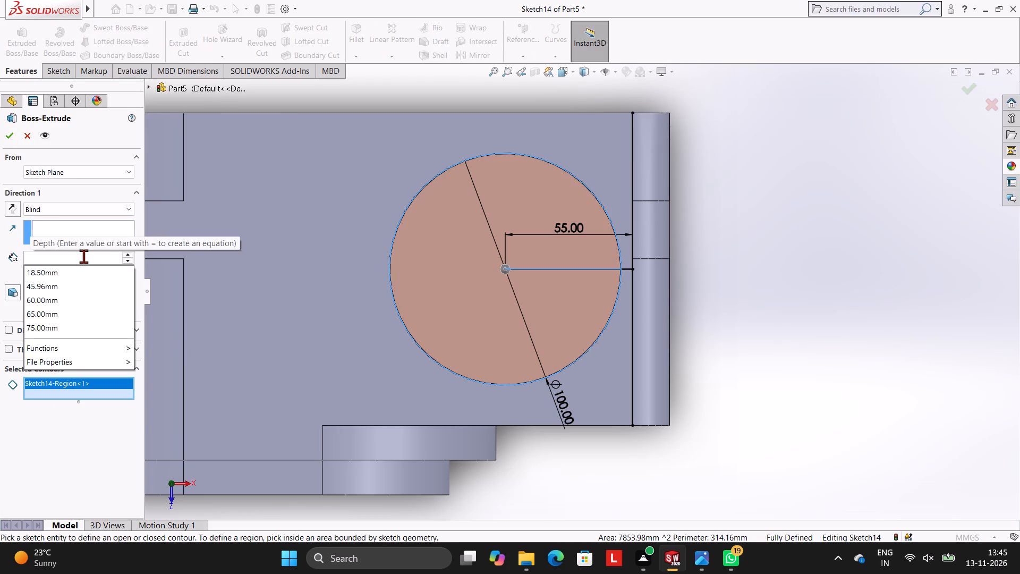
{"action": "type", "text": "60"}
{"action": "key", "text": "Return"}
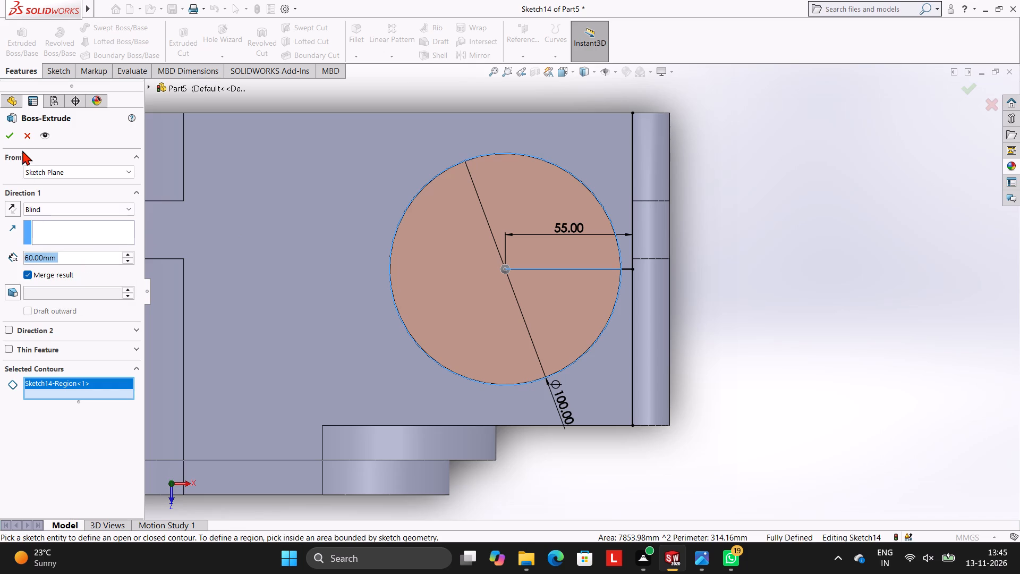
{"action": "left_click", "coordinate": [11, 141]}
{"action": "left_click", "coordinate": [777, 239]}
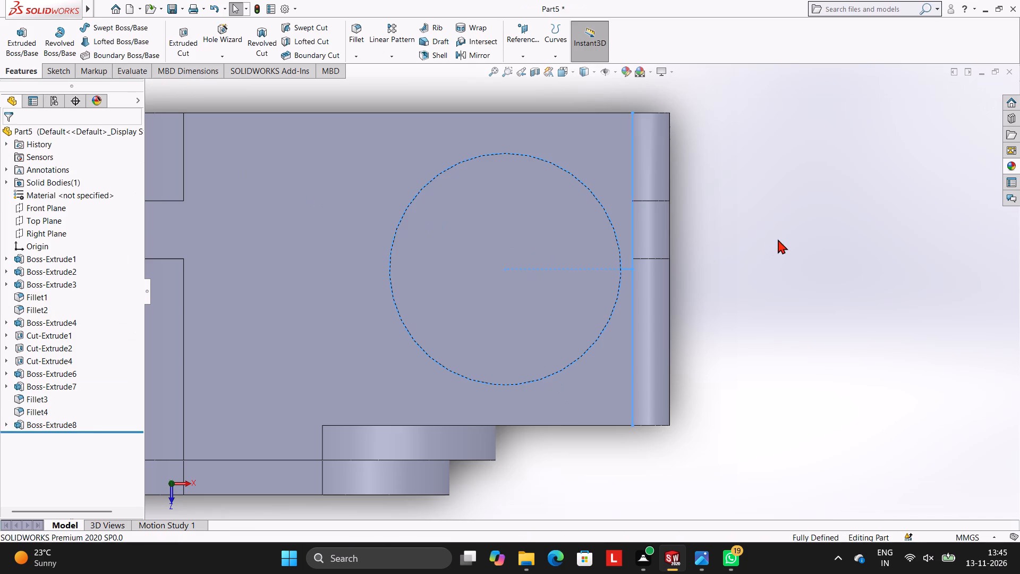
Start a sketch on the round boss's end face and draw a concentric 90 mm diameter circle.
{"action": "middle_click_drag", "start_coordinate": [778, 239], "coordinate": [778, 158]}
{"action": "scroll", "coordinate": [781, 173], "scroll_direction": "up", "scroll_amount": 1}
{"action": "middle_click_drag", "start_coordinate": [832, 167], "coordinate": [821, 124]}
{"action": "scroll", "coordinate": [820, 124], "scroll_direction": "up", "scroll_amount": 4}
{"action": "middle_click_drag", "start_coordinate": [824, 229], "coordinate": [843, 273]}
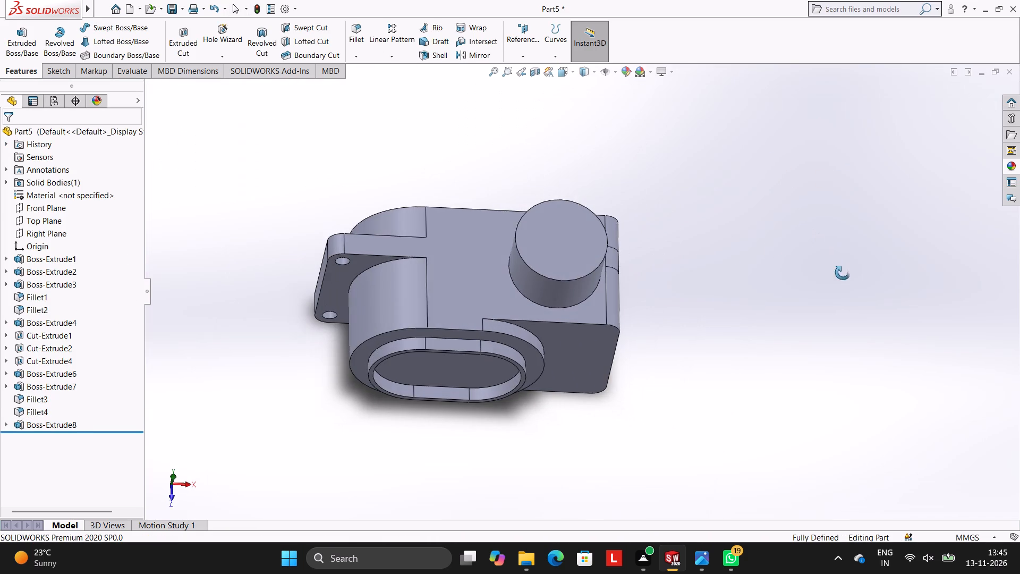
{"action": "middle_click_drag", "start_coordinate": [843, 273], "coordinate": [842, 273]}
{"action": "left_click", "coordinate": [566, 237]}
{"action": "left_click", "coordinate": [613, 208]}
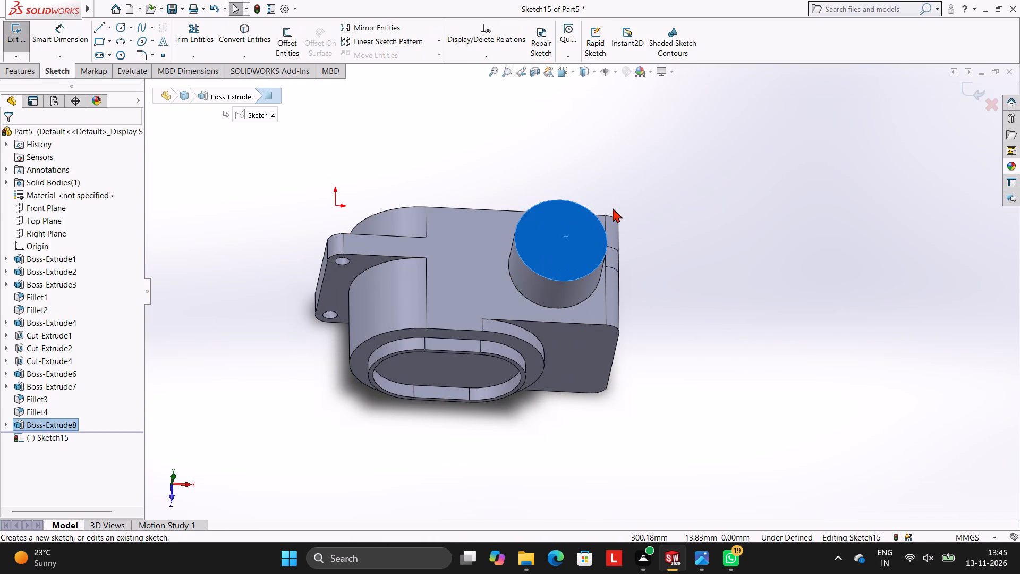
{"action": "key", "text": "ctrl+8"}
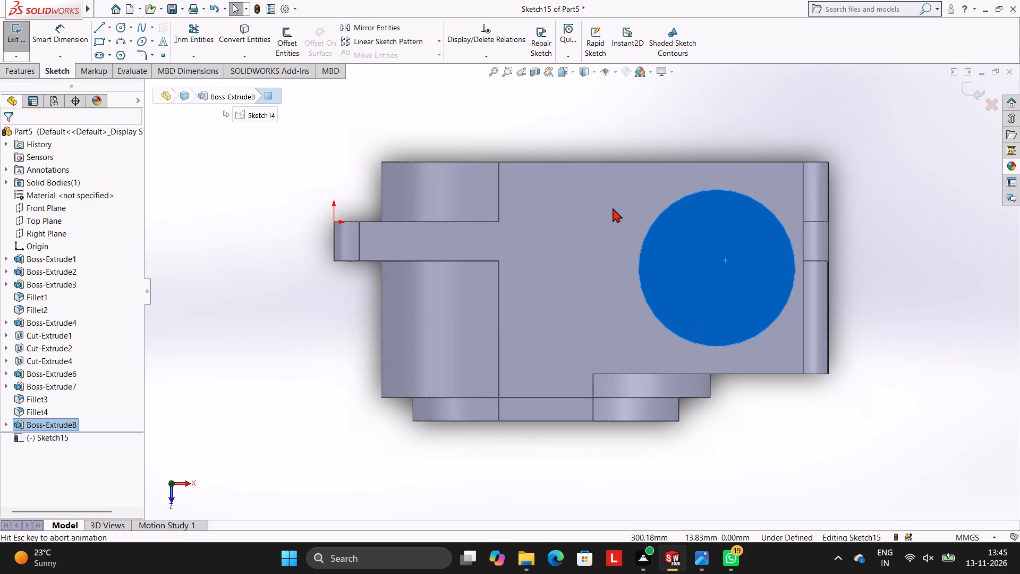
{"action": "scroll", "coordinate": [875, 293], "scroll_direction": "up", "scroll_amount": 2}
{"action": "scroll", "coordinate": [875, 293], "scroll_direction": "down", "scroll_amount": 3}
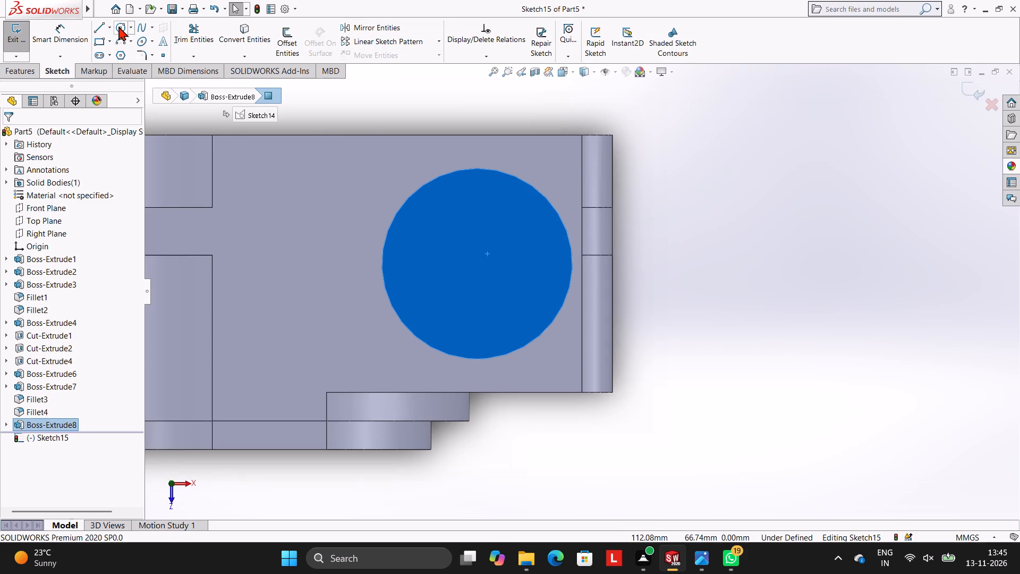
{"action": "left_click", "coordinate": [118, 26]}
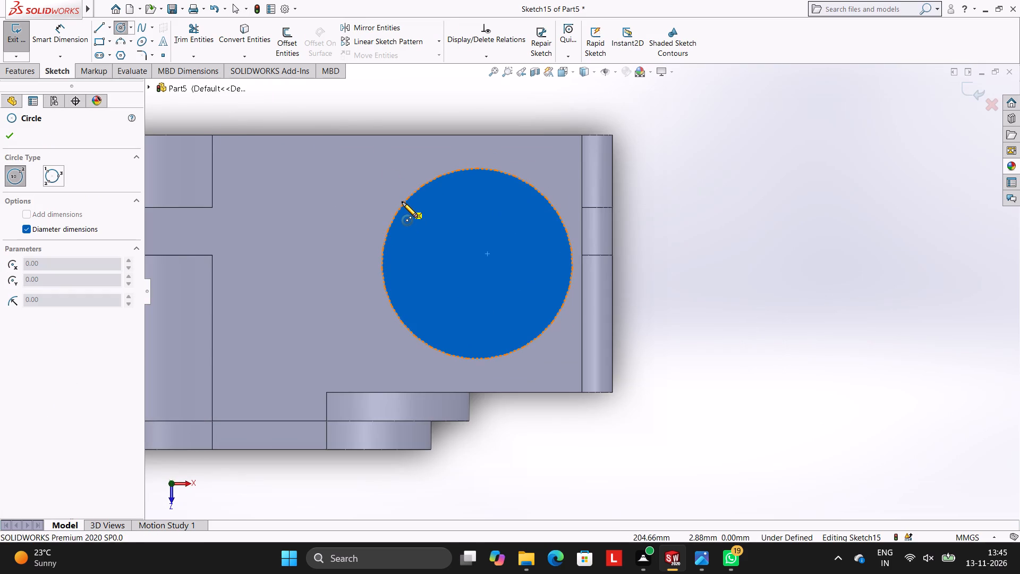
{"action": "left_click", "coordinate": [477, 263]}
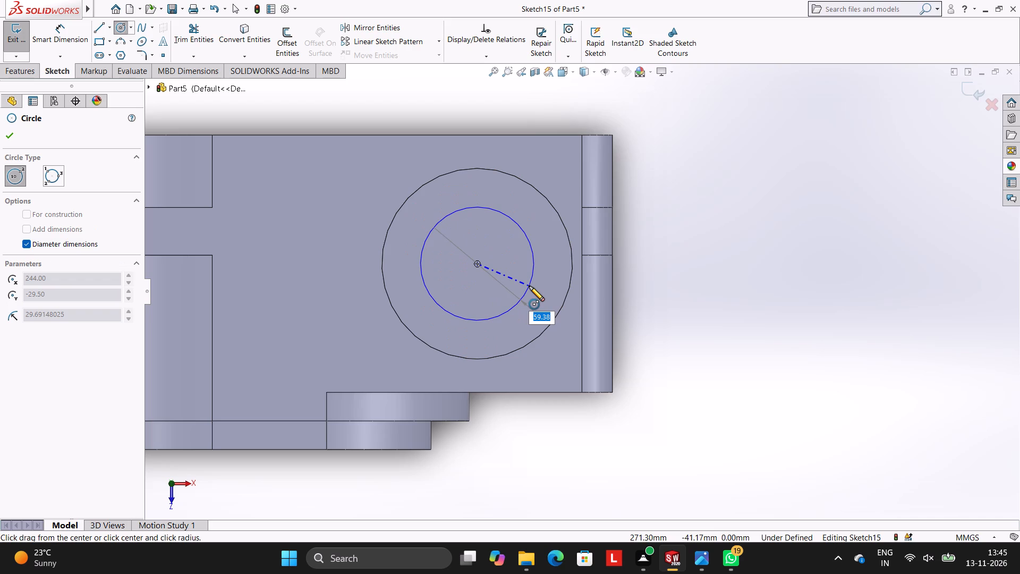
{"action": "type", "text": "90"}
{"action": "key", "text": "Return"}
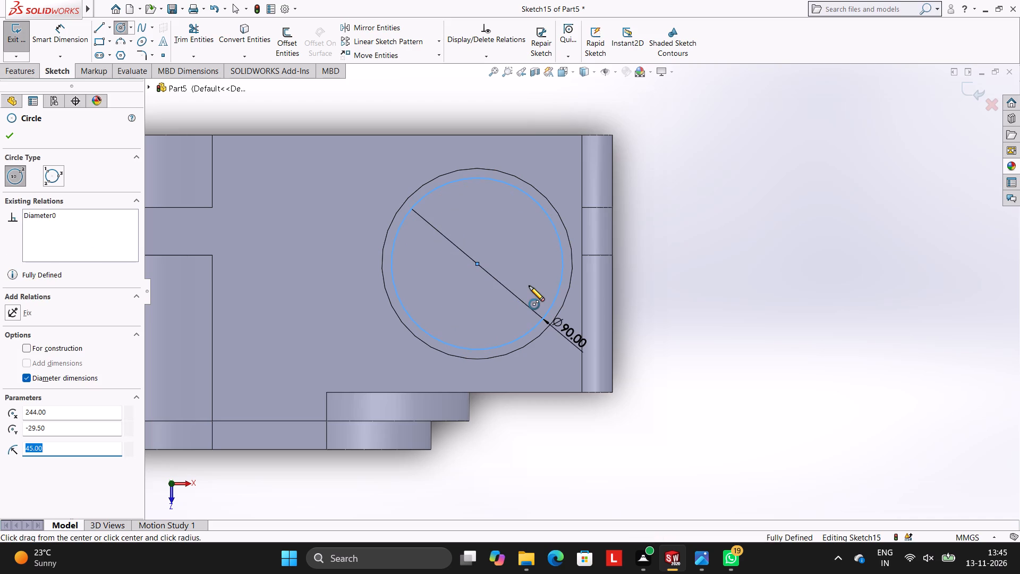
{"action": "key", "text": "Escape"}
{"action": "key", "text": "Escape"}
{"action": "key", "text": "Escape"}
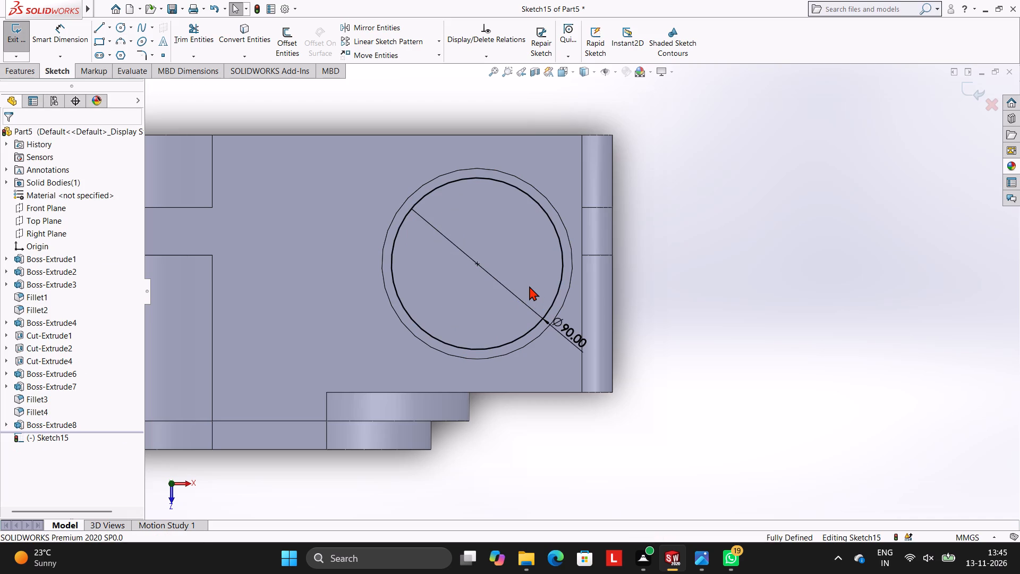
Cut the 90 mm circle blind 15 mm deep into the end of the round boss.
{"action": "left_click", "coordinate": [31, 74]}
{"action": "left_click", "coordinate": [186, 41]}
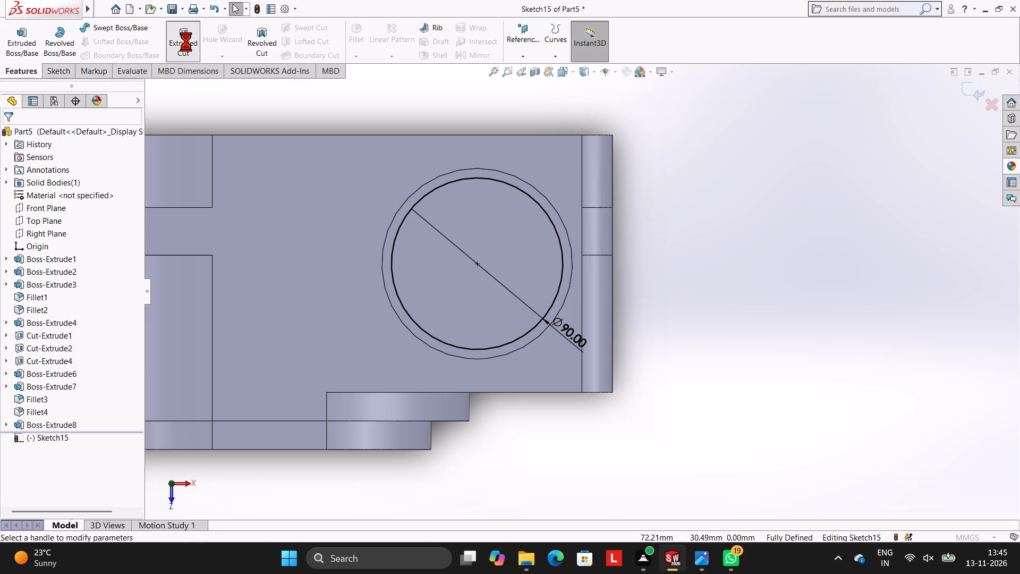
{"action": "type", "text": "15"}
{"action": "key", "text": "Return"}
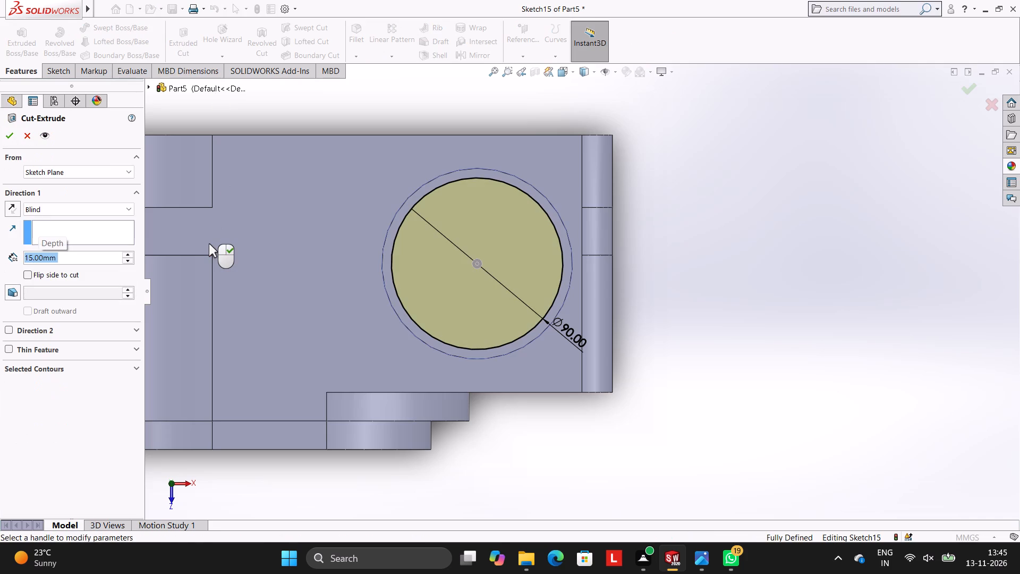
{"action": "left_click", "coordinate": [6, 133]}
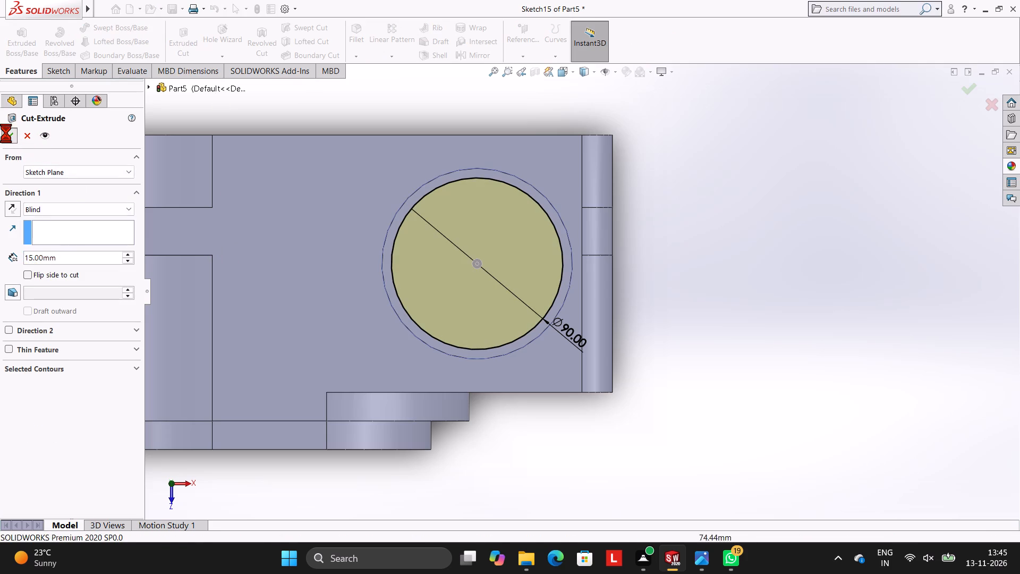
{"action": "left_click", "coordinate": [718, 155]}
Start a sketch on the recess floor of the round boss and draw a concentric 65 mm diameter circle.
{"action": "middle_click_drag", "start_coordinate": [767, 165], "coordinate": [778, 119]}
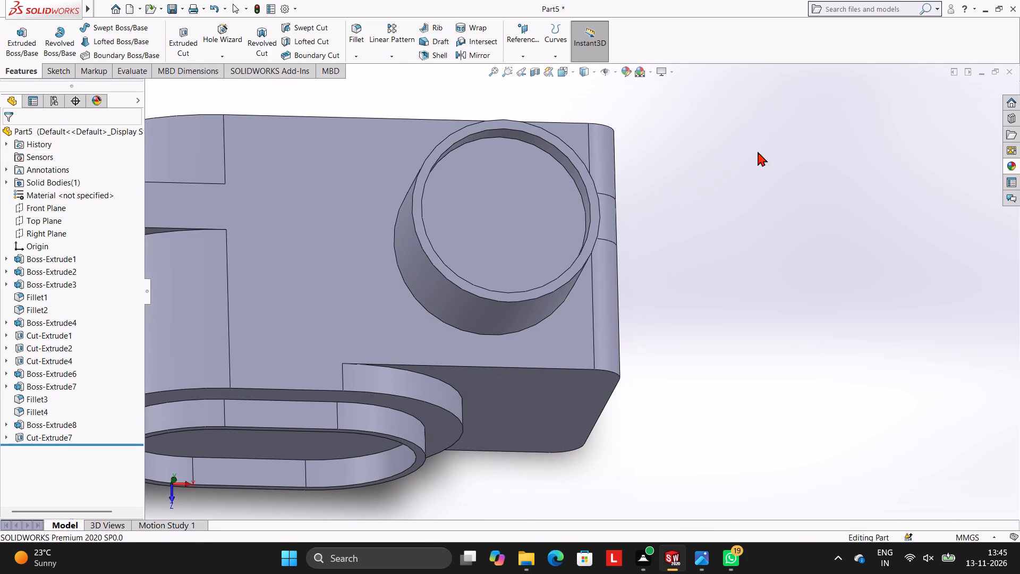
{"action": "left_click", "coordinate": [498, 182]}
{"action": "left_click", "coordinate": [545, 154]}
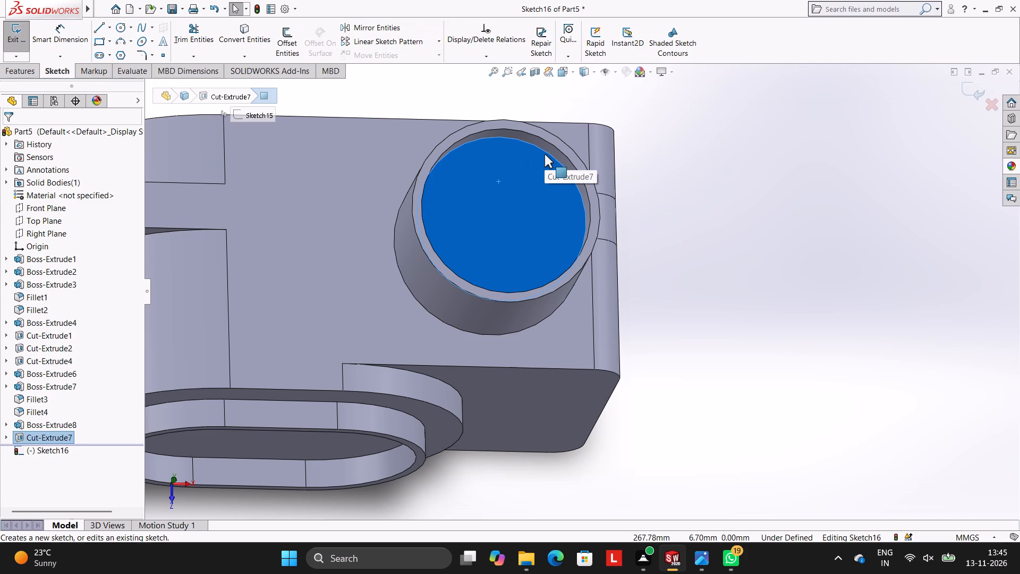
{"action": "key", "text": "ctrl+8"}
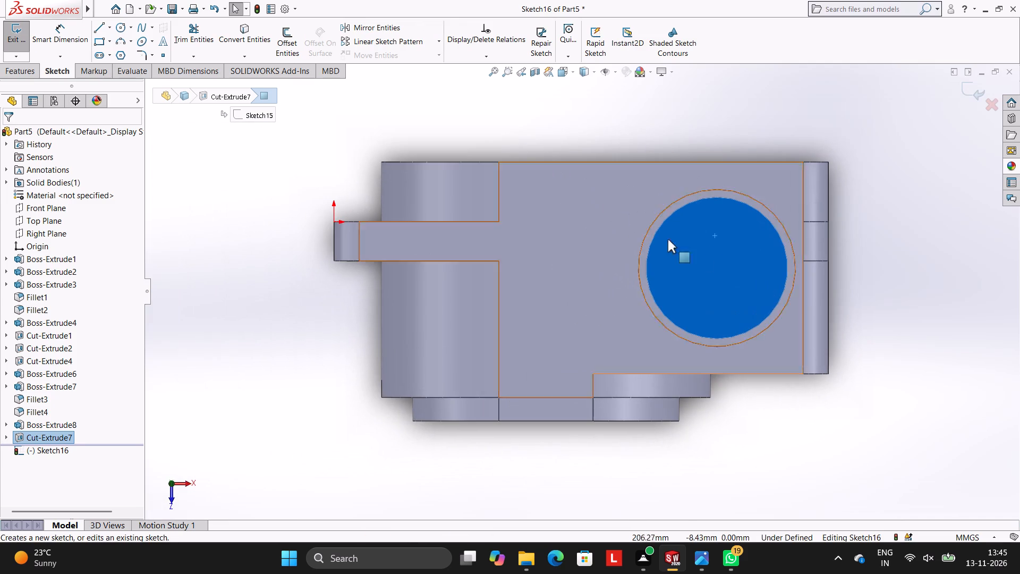
{"action": "scroll", "coordinate": [771, 279], "scroll_direction": "up", "scroll_amount": 2}
{"action": "scroll", "coordinate": [771, 279], "scroll_direction": "down", "scroll_amount": 3}
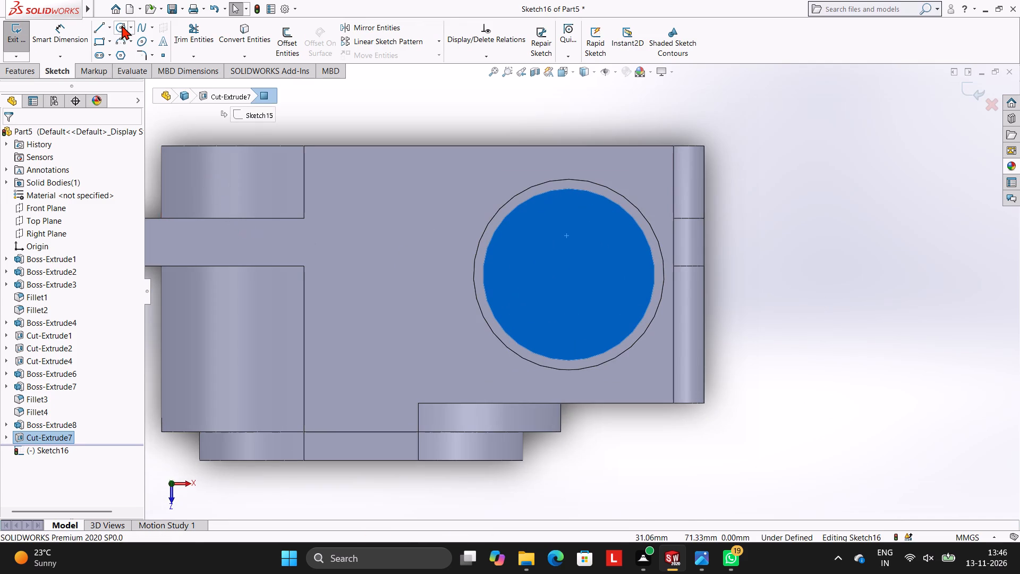
{"action": "left_click", "coordinate": [122, 25]}
{"action": "scroll", "coordinate": [555, 264], "scroll_direction": "down", "scroll_amount": 3}
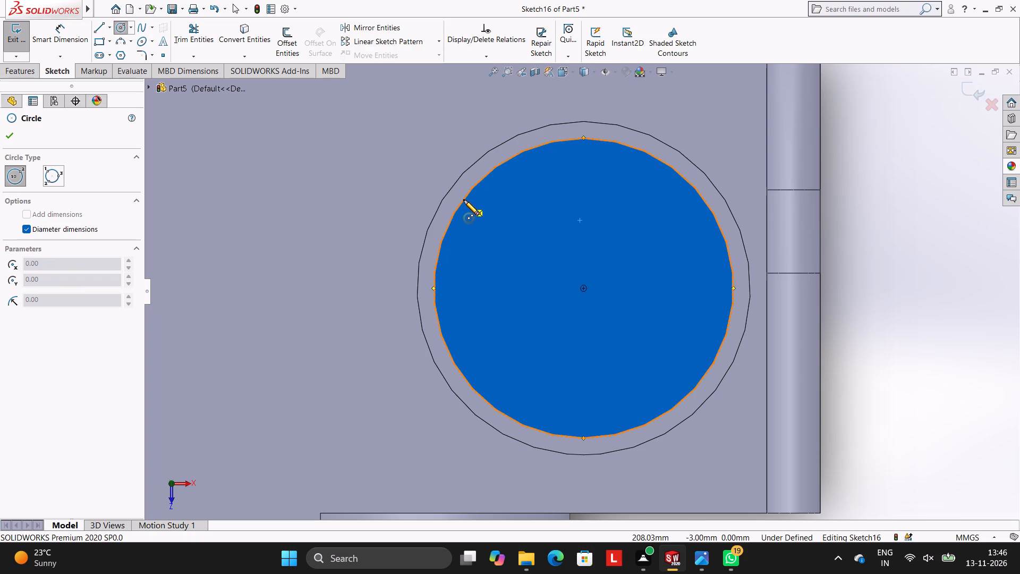
{"action": "left_click", "coordinate": [583, 289]}
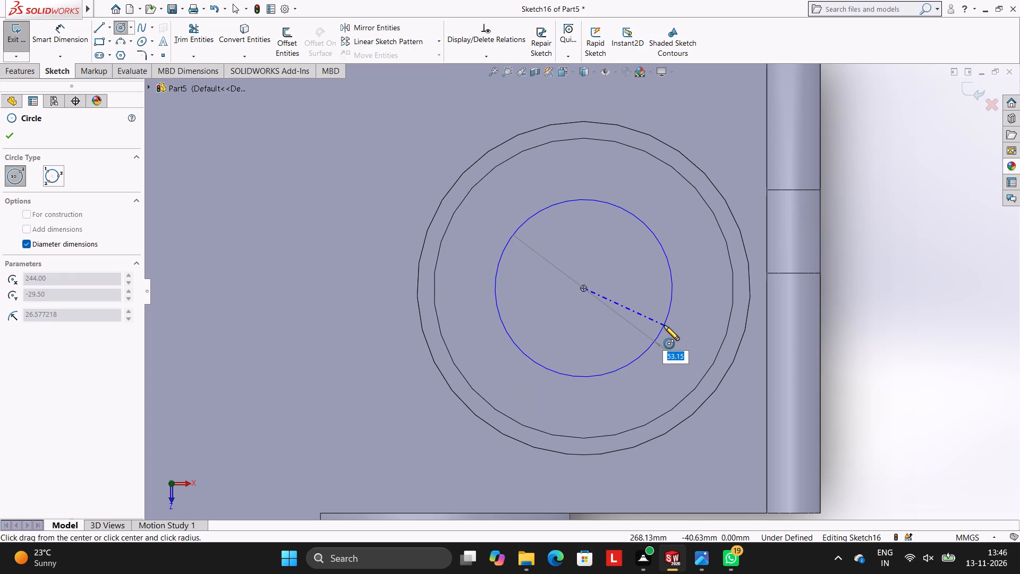
{"action": "type", "text": "65"}
{"action": "key", "text": "Return"}
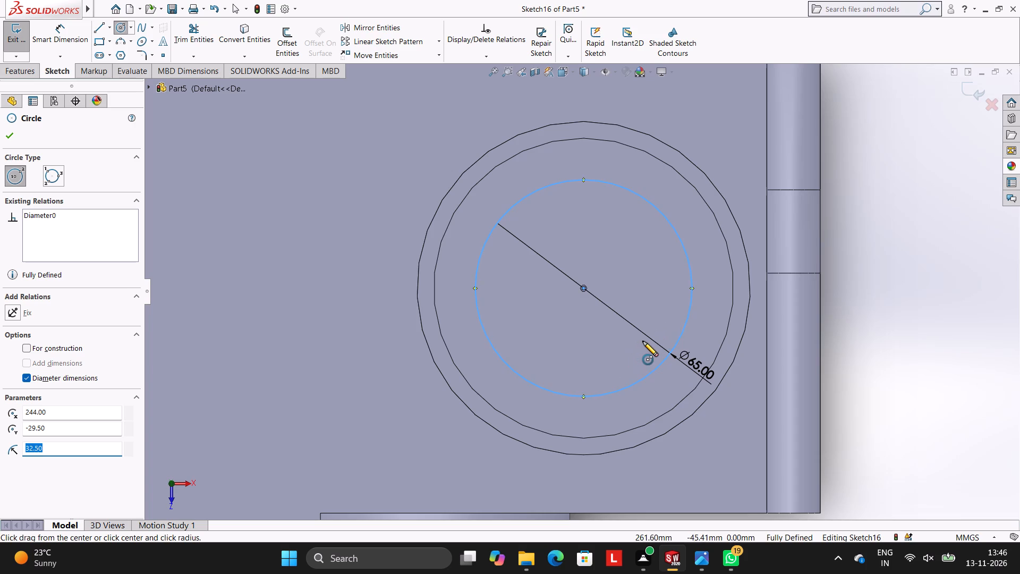
{"action": "key", "text": "Escape"}
{"action": "key", "text": "Escape"}
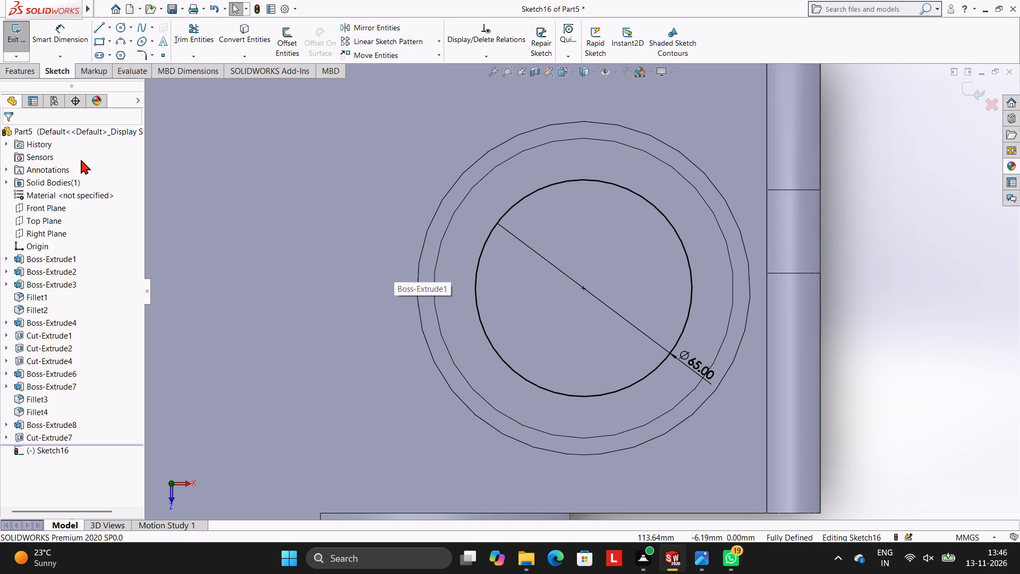
Cut the 65 mm circle blind 65 mm deep into the round boss.
{"action": "left_click", "coordinate": [30, 74]}
{"action": "left_click", "coordinate": [184, 37]}
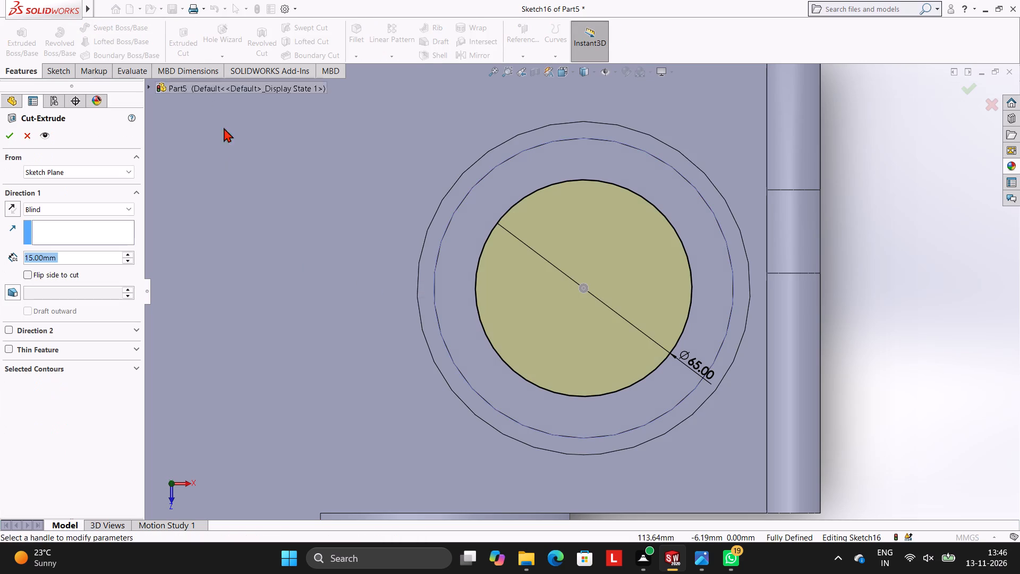
{"action": "type", "text": "65"}
{"action": "key", "text": "Return"}
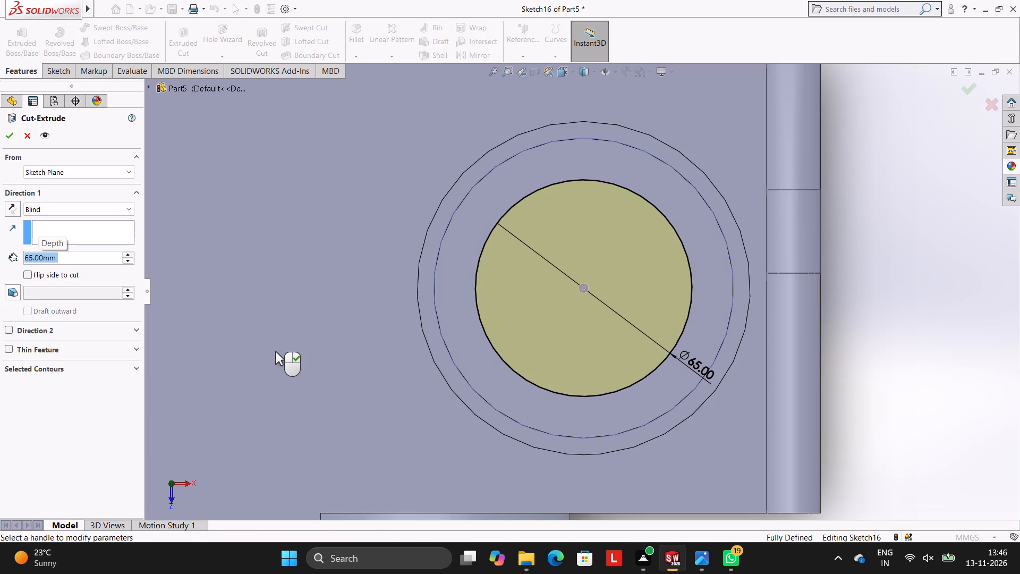
{"action": "left_click", "coordinate": [13, 137]}
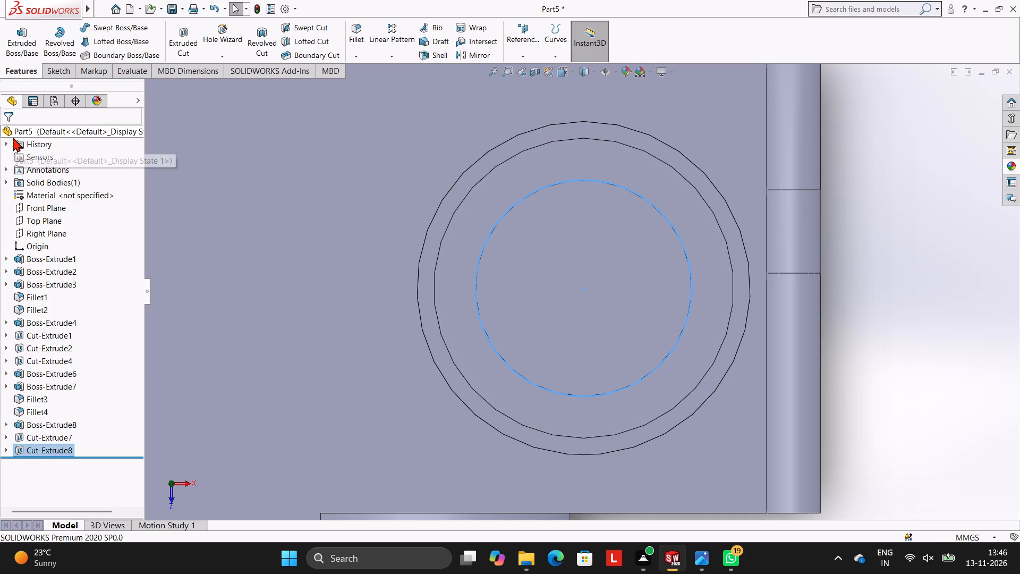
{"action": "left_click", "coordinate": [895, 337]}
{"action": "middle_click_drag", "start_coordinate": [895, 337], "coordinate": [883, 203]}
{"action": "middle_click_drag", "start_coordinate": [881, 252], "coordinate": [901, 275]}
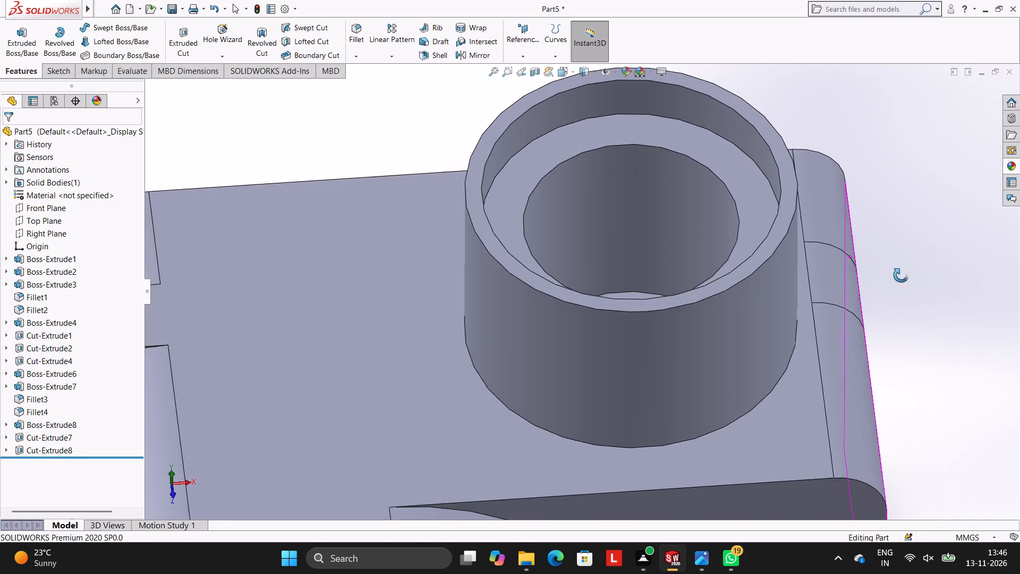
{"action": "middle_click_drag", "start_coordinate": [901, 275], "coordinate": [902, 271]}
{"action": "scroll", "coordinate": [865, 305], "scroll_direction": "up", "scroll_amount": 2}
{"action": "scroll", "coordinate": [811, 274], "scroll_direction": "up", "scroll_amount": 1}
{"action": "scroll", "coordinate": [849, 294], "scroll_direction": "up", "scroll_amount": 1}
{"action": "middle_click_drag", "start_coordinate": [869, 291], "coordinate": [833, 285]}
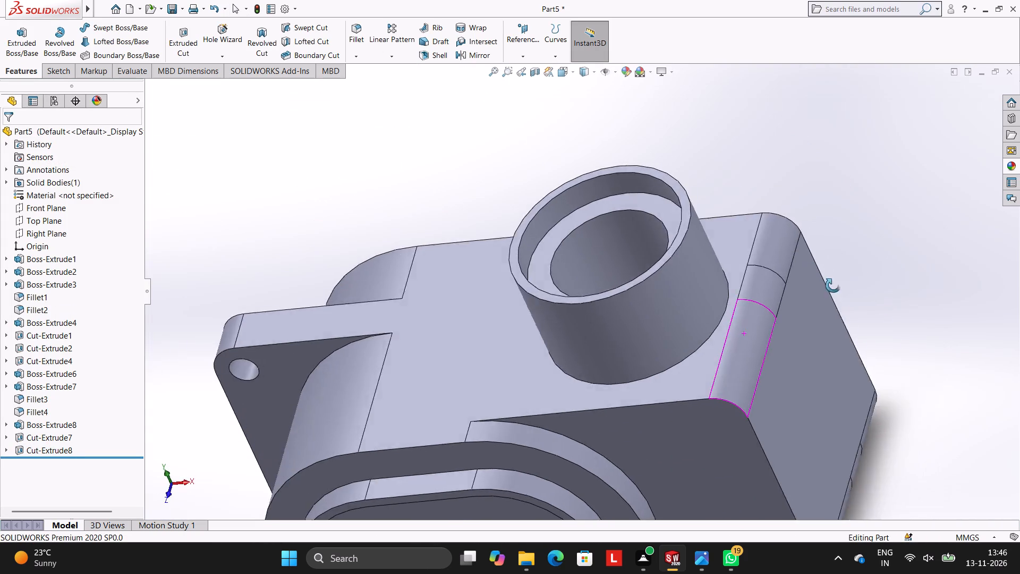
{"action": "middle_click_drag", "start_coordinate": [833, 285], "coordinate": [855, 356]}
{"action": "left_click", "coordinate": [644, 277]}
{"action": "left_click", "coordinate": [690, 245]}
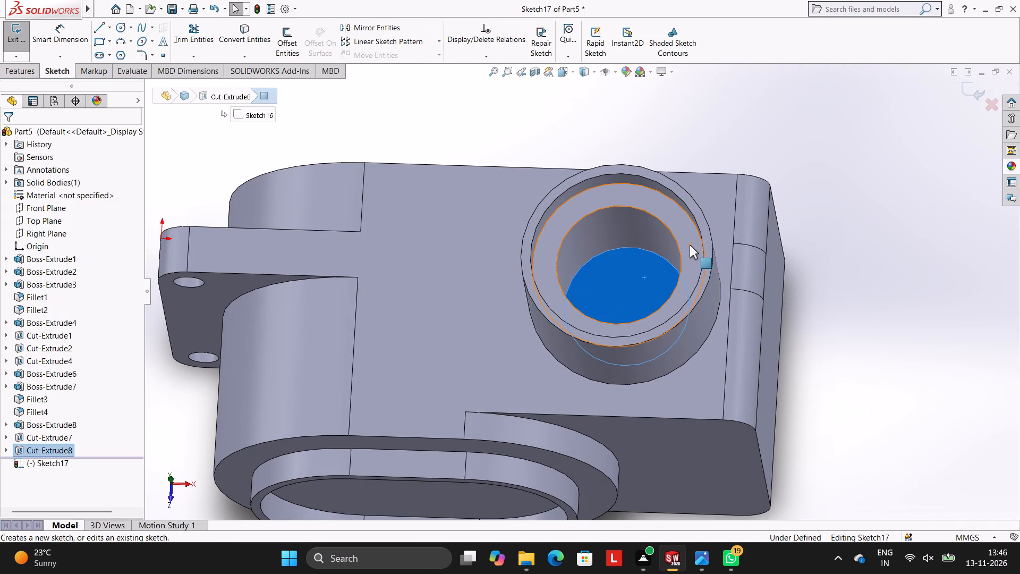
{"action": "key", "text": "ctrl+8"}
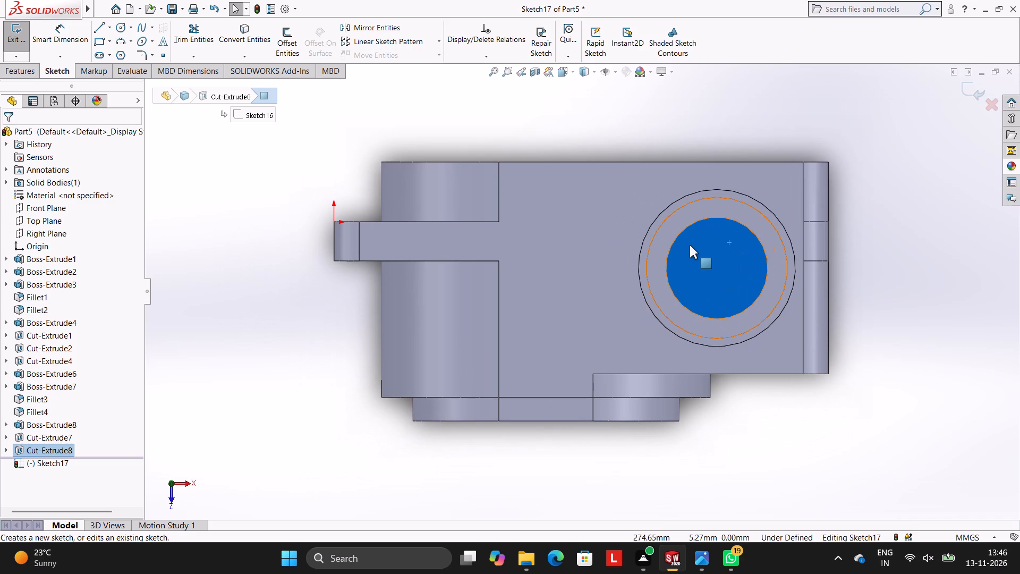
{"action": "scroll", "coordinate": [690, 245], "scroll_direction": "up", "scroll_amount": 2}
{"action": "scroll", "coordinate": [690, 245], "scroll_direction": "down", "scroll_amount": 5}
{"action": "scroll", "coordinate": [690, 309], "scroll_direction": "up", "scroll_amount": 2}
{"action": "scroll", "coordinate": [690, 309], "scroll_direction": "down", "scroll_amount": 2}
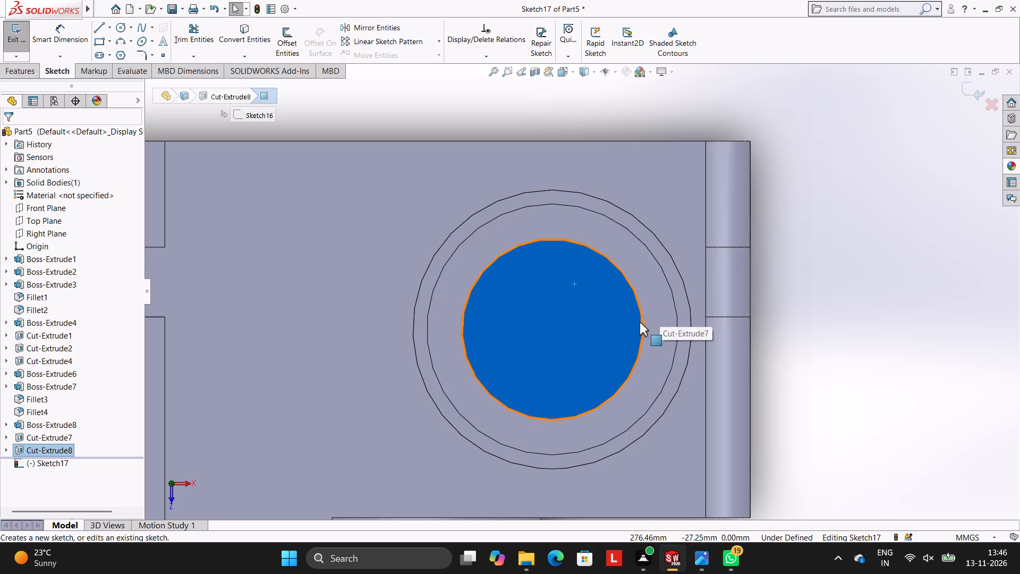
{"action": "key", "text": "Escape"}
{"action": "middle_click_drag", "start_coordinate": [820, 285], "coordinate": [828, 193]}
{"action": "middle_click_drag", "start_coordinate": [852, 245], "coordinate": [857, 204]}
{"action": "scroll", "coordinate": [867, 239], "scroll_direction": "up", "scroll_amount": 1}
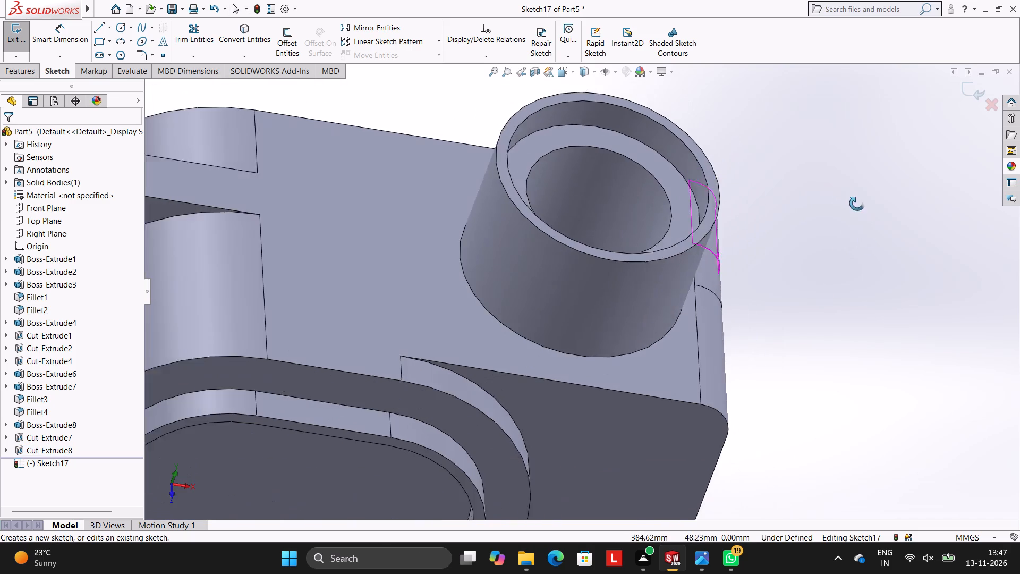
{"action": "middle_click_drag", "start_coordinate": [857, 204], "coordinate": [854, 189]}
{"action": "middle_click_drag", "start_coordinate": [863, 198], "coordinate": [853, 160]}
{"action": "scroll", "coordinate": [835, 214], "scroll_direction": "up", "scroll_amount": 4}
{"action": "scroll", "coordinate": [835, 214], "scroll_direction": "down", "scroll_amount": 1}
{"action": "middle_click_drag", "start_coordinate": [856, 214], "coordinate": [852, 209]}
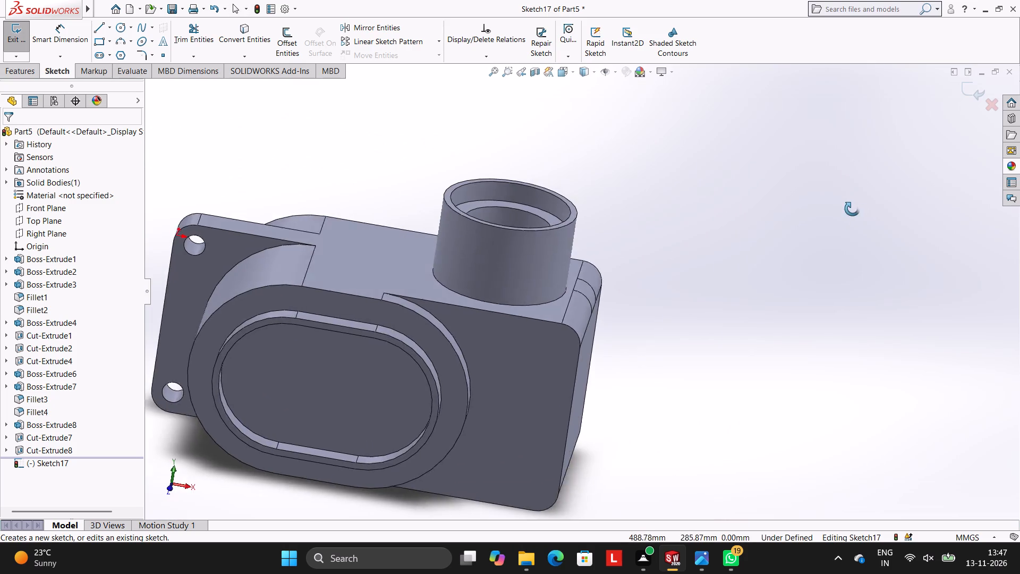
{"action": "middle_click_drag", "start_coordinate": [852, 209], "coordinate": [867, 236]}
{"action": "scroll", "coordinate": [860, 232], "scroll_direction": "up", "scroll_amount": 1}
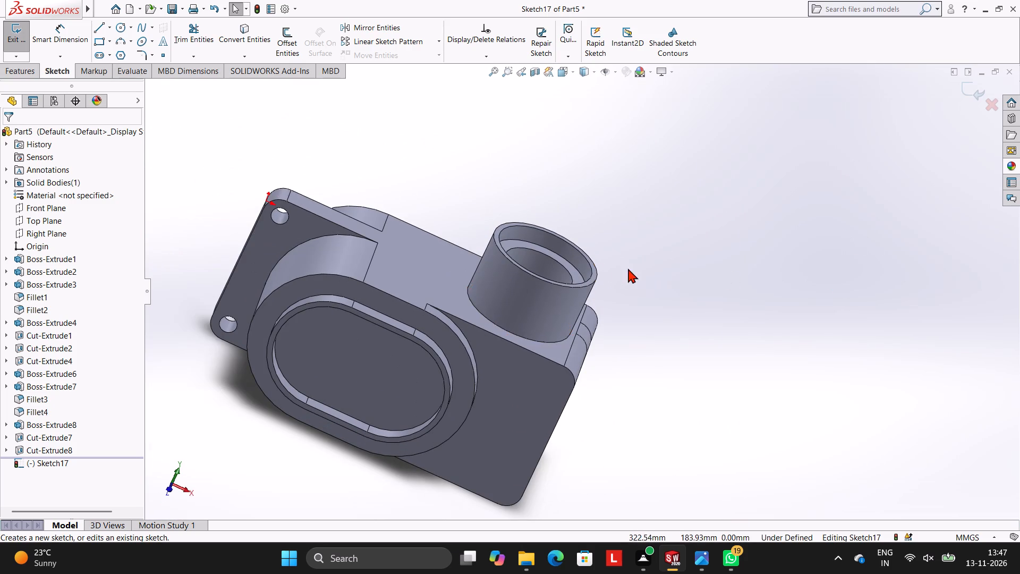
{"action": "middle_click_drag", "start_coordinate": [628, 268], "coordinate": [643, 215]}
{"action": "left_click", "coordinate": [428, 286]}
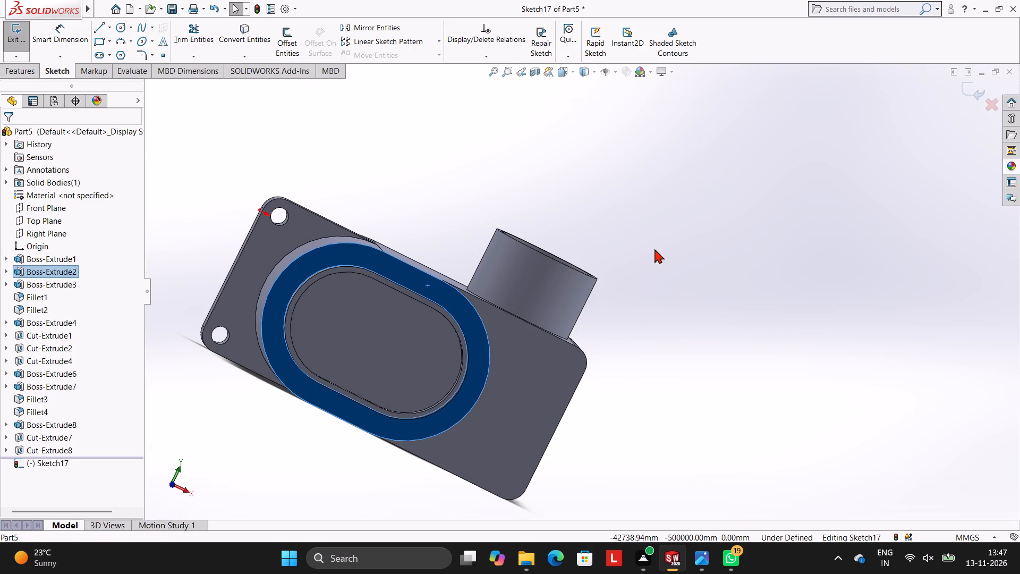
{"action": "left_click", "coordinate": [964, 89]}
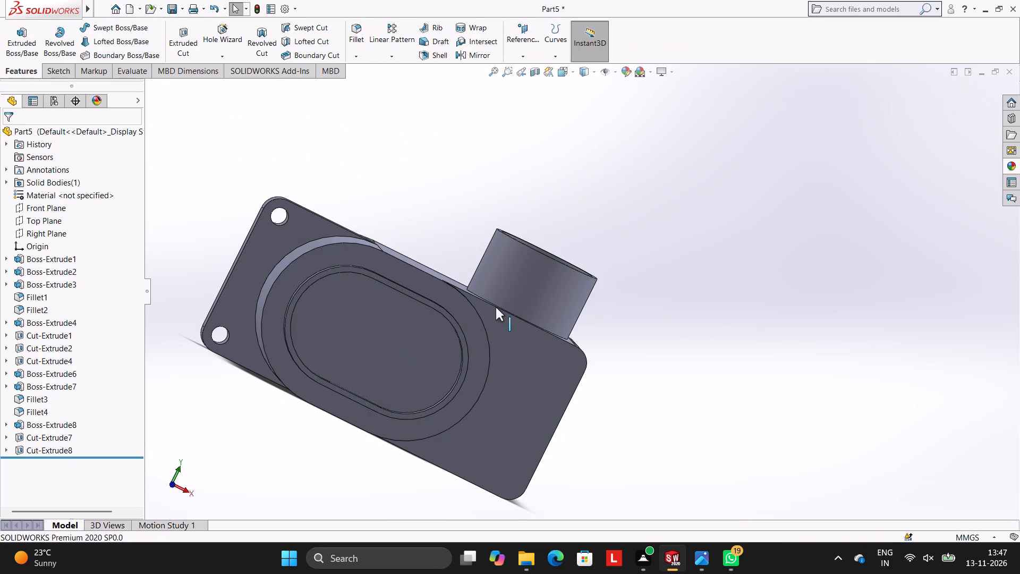
Start a sketch on the slot-shaped boss's ring face and draw a 75 mm radius circle over its outer end arc nearest the two holes.
{"action": "left_click", "coordinate": [433, 287]}
{"action": "left_click", "coordinate": [481, 257]}
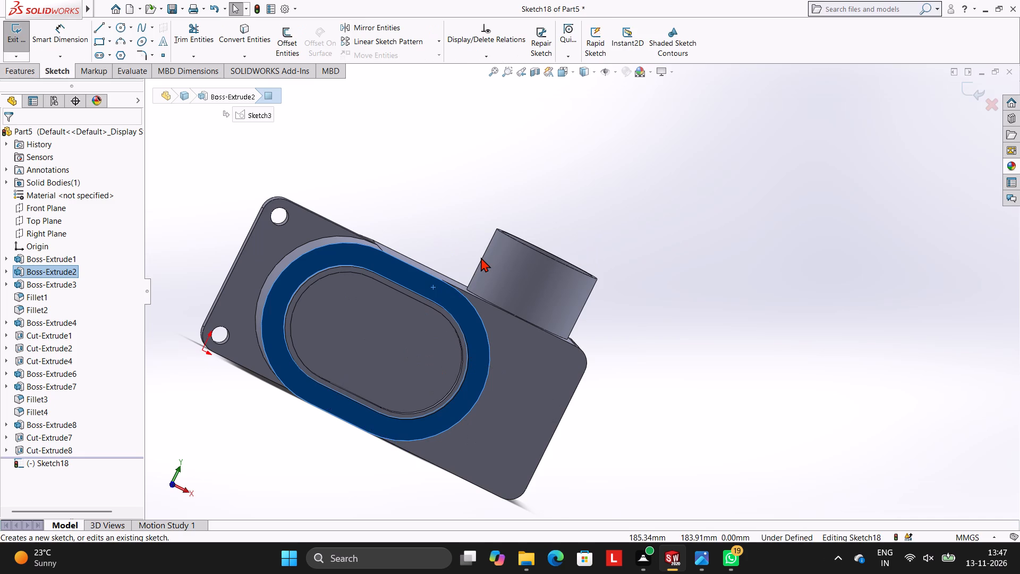
{"action": "key", "text": "ctrl+8"}
{"action": "scroll", "coordinate": [618, 340], "scroll_direction": "up", "scroll_amount": 3}
{"action": "scroll", "coordinate": [618, 340], "scroll_direction": "down", "scroll_amount": 1}
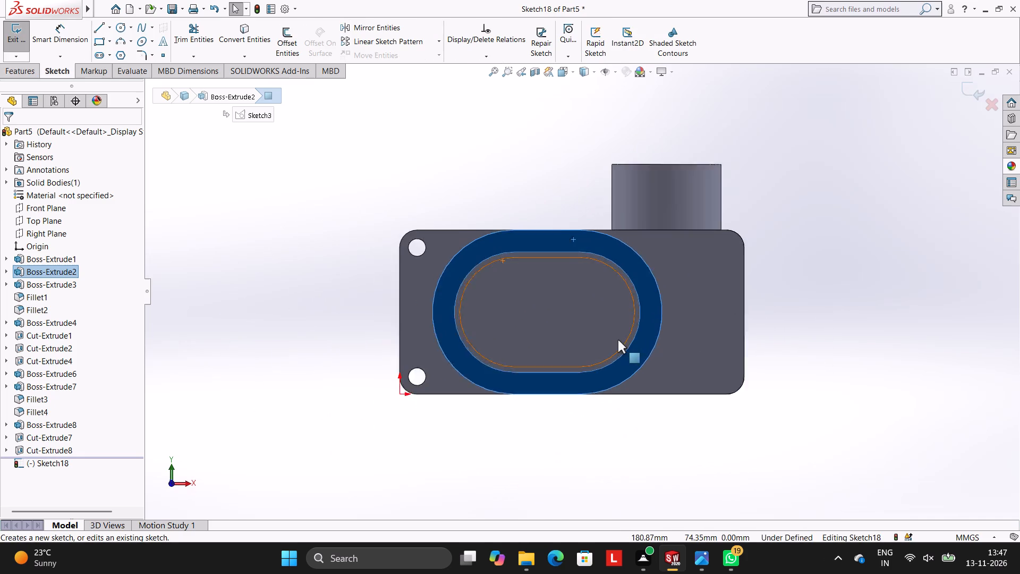
{"action": "scroll", "coordinate": [618, 340], "scroll_direction": "down", "scroll_amount": 2}
{"action": "left_click", "coordinate": [118, 27]}
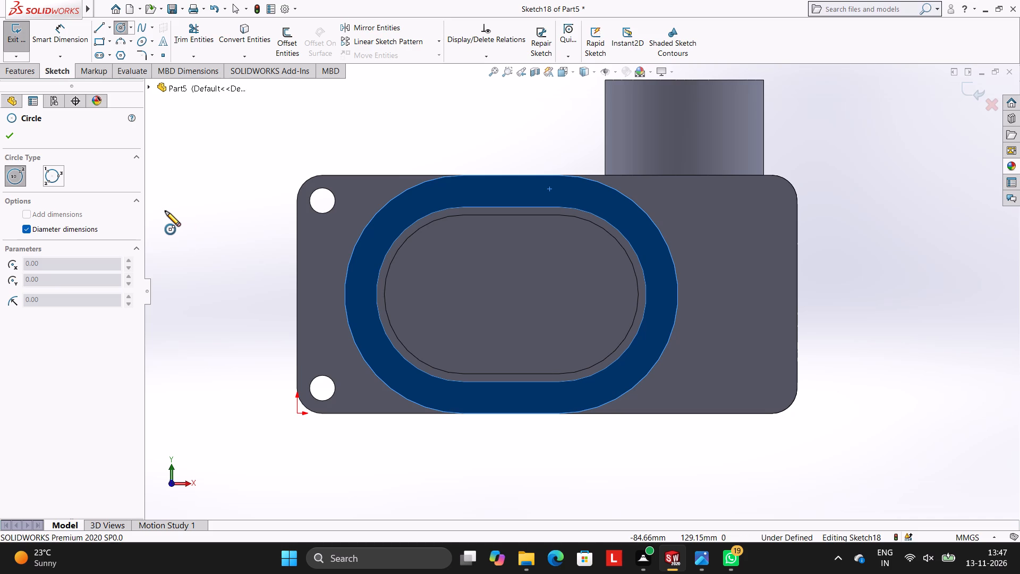
{"action": "left_click", "coordinate": [463, 294]}
{"action": "left_click", "coordinate": [354, 241]}
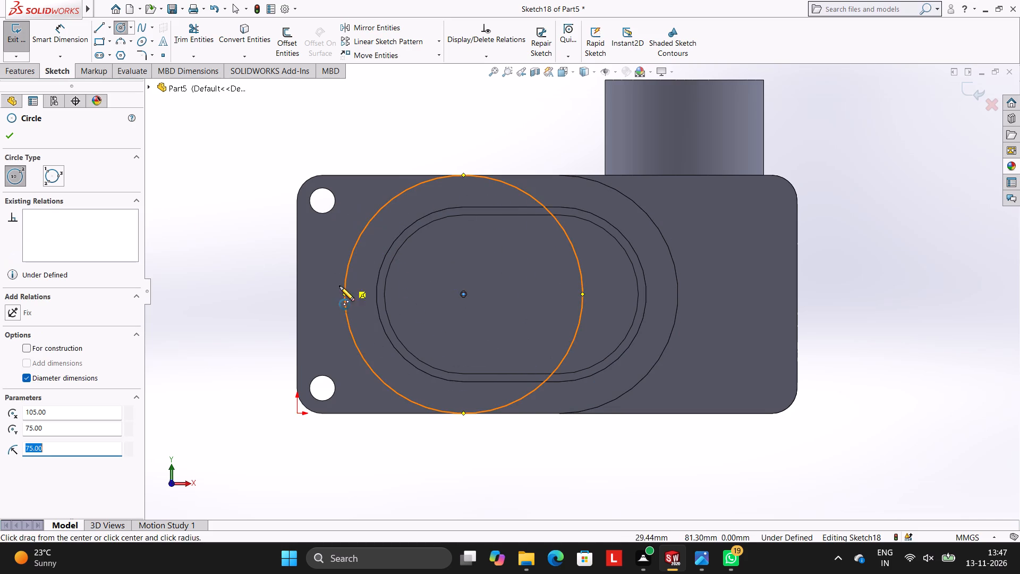
{"action": "key", "text": "Escape"}
{"action": "key", "text": "Escape"}
{"action": "key", "text": "Escape"}
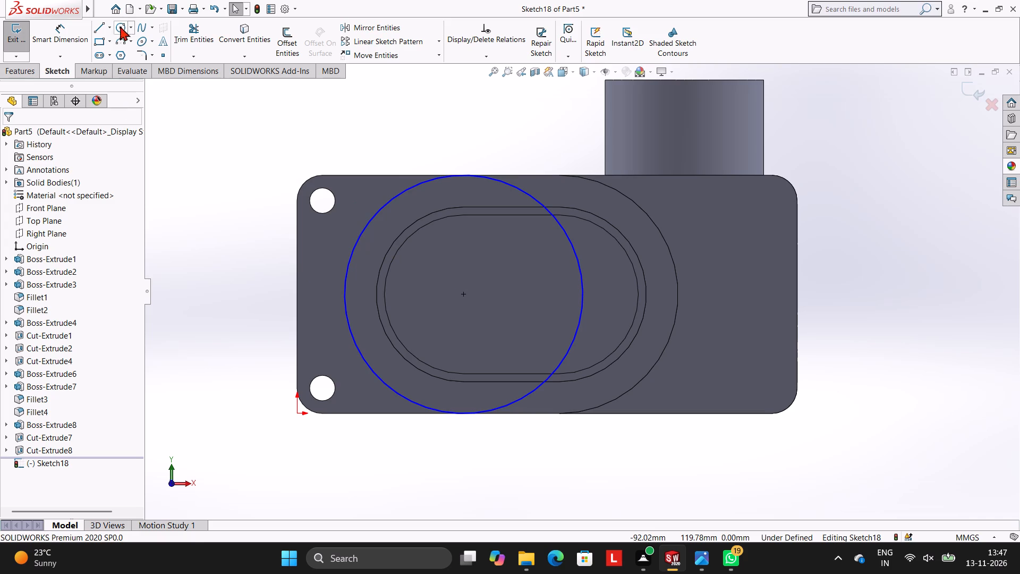
Draw a second 75 mm radius circle centred on the slot-shaped boss's other end arc, matching its outer edge.
{"action": "left_click", "coordinate": [117, 28]}
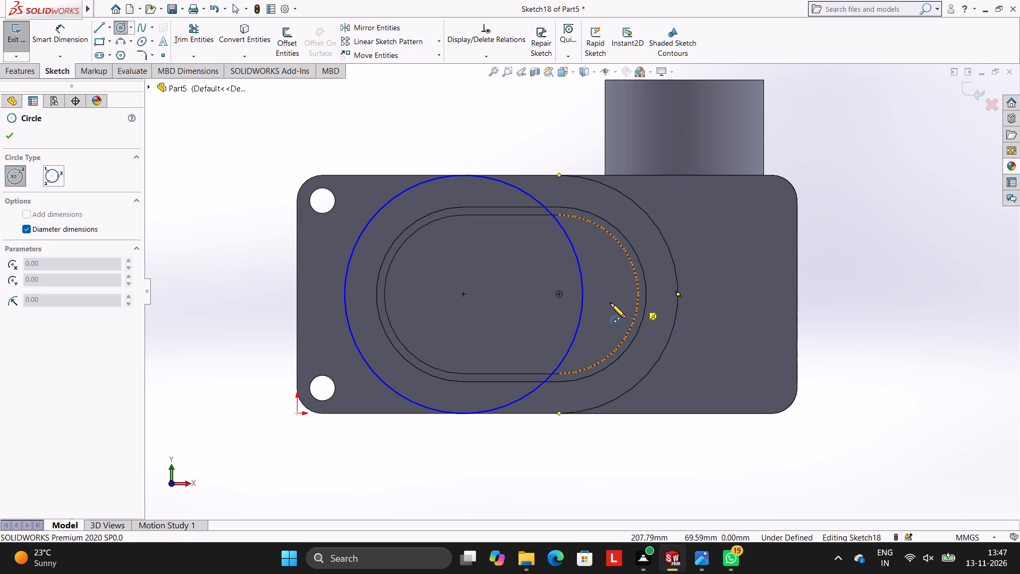
{"action": "left_click", "coordinate": [559, 295]}
{"action": "left_click", "coordinate": [675, 278]}
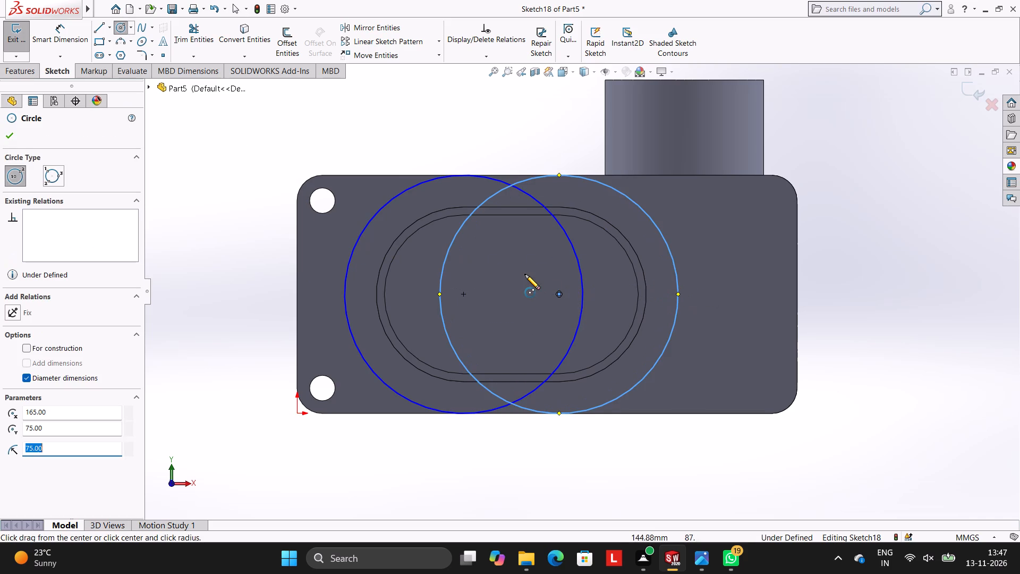
{"action": "key", "text": "Escape"}
{"action": "key", "text": "Escape"}
{"action": "scroll", "coordinate": [581, 244], "scroll_direction": "down", "scroll_amount": 2}
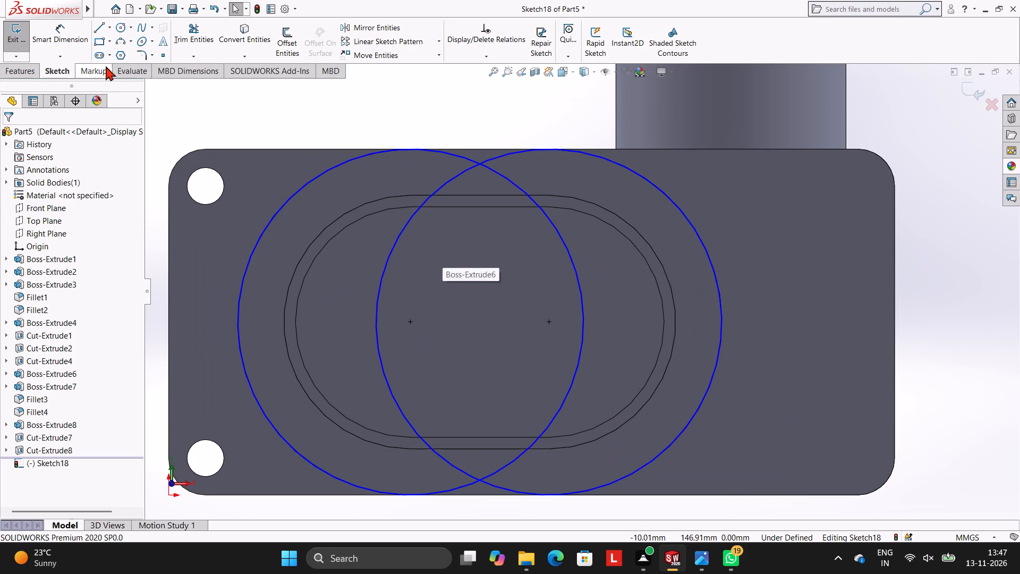
Draw a horizontal line along the plate's upper edge joining the top points of the two circles.
{"action": "left_click", "coordinate": [100, 23]}
{"action": "scroll", "coordinate": [480, 198], "scroll_direction": "up", "scroll_amount": 1}
{"action": "scroll", "coordinate": [489, 174], "scroll_direction": "down", "scroll_amount": 2}
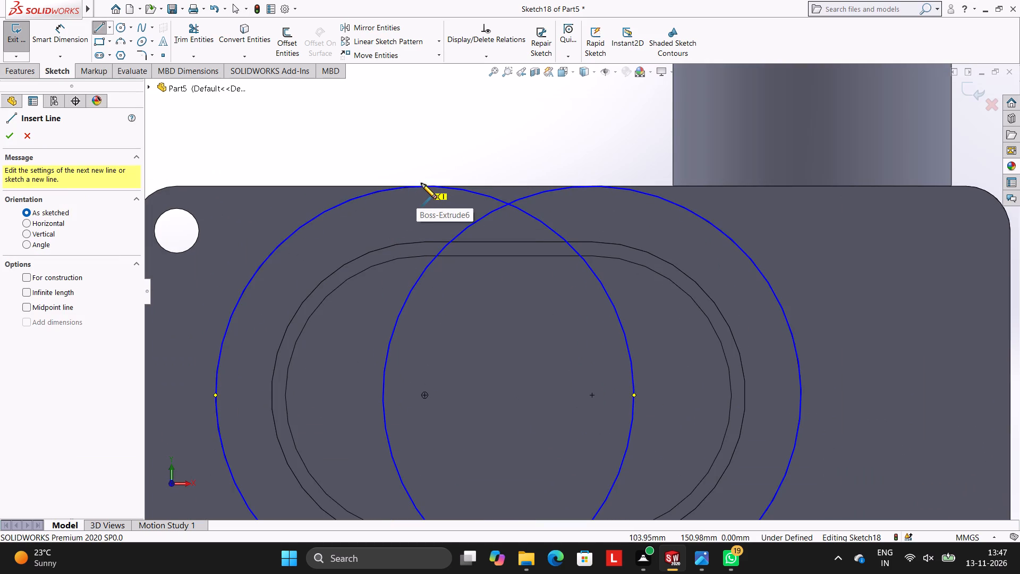
{"action": "left_click", "coordinate": [425, 185]}
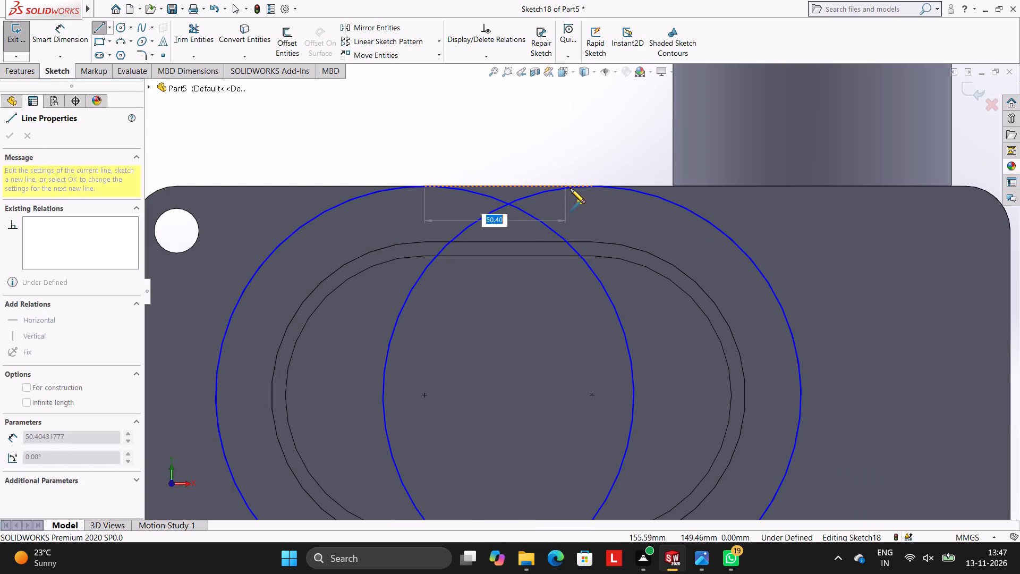
{"action": "left_click", "coordinate": [592, 187]}
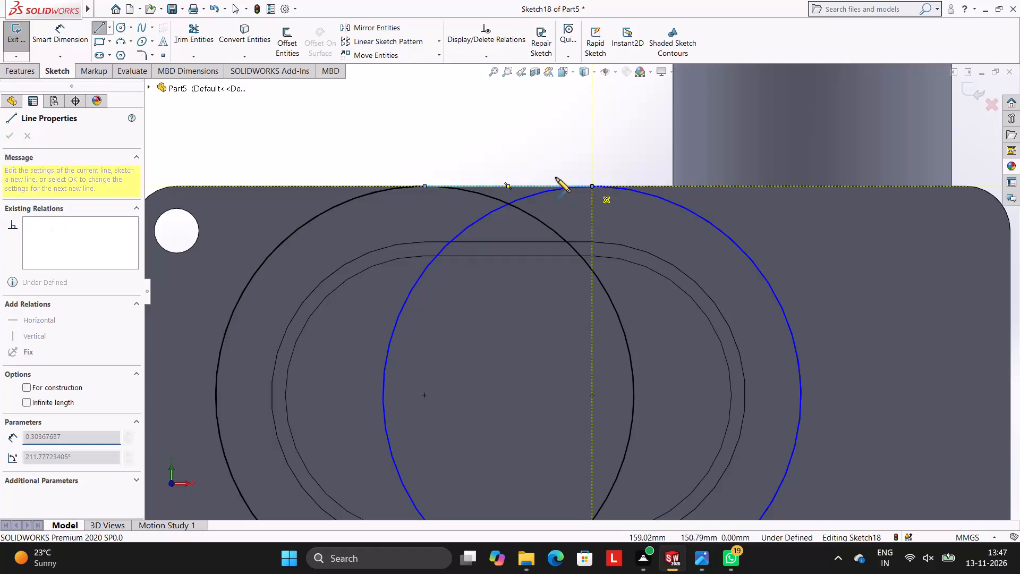
{"action": "key", "text": "Escape"}
{"action": "key", "text": "Escape"}
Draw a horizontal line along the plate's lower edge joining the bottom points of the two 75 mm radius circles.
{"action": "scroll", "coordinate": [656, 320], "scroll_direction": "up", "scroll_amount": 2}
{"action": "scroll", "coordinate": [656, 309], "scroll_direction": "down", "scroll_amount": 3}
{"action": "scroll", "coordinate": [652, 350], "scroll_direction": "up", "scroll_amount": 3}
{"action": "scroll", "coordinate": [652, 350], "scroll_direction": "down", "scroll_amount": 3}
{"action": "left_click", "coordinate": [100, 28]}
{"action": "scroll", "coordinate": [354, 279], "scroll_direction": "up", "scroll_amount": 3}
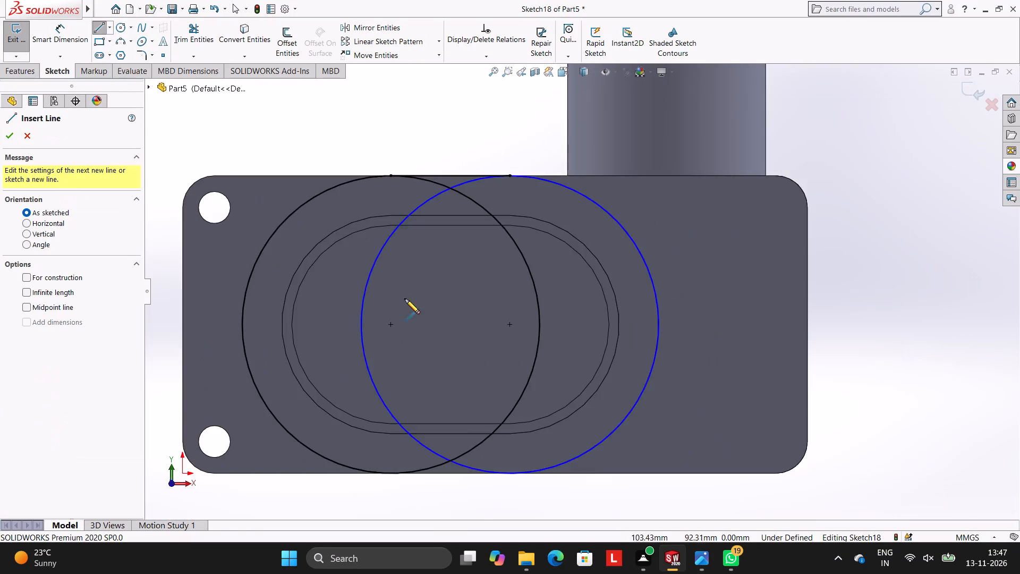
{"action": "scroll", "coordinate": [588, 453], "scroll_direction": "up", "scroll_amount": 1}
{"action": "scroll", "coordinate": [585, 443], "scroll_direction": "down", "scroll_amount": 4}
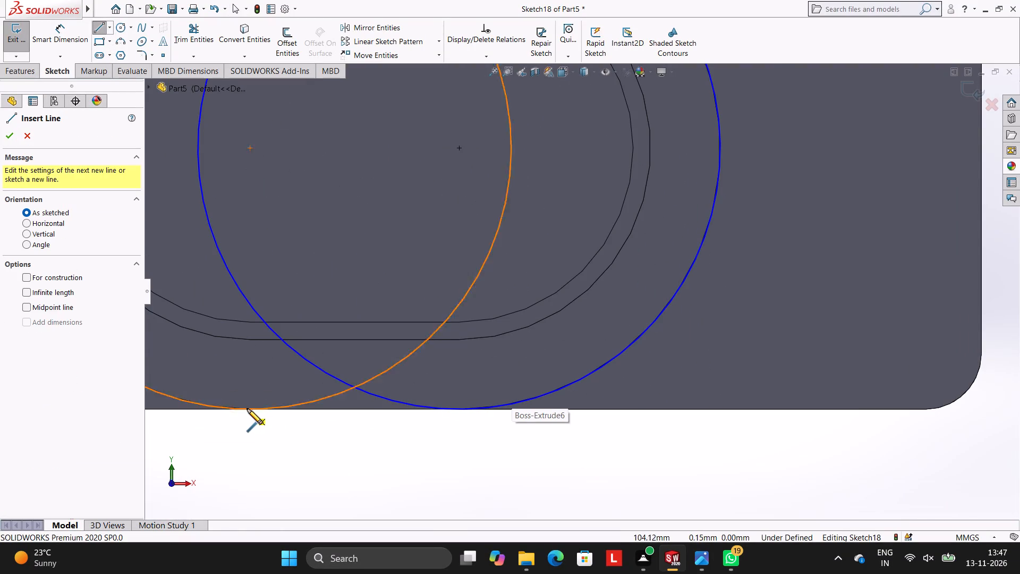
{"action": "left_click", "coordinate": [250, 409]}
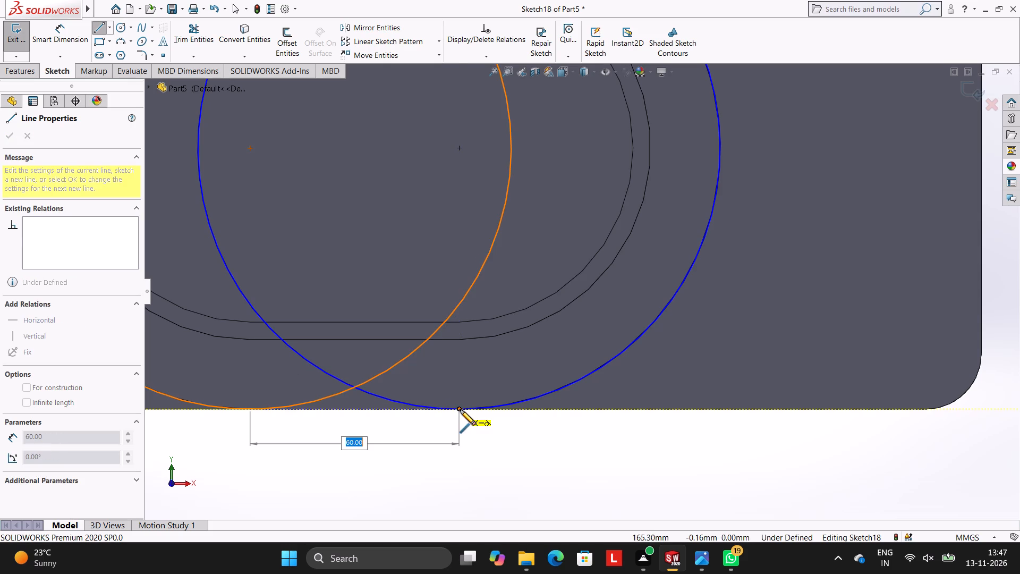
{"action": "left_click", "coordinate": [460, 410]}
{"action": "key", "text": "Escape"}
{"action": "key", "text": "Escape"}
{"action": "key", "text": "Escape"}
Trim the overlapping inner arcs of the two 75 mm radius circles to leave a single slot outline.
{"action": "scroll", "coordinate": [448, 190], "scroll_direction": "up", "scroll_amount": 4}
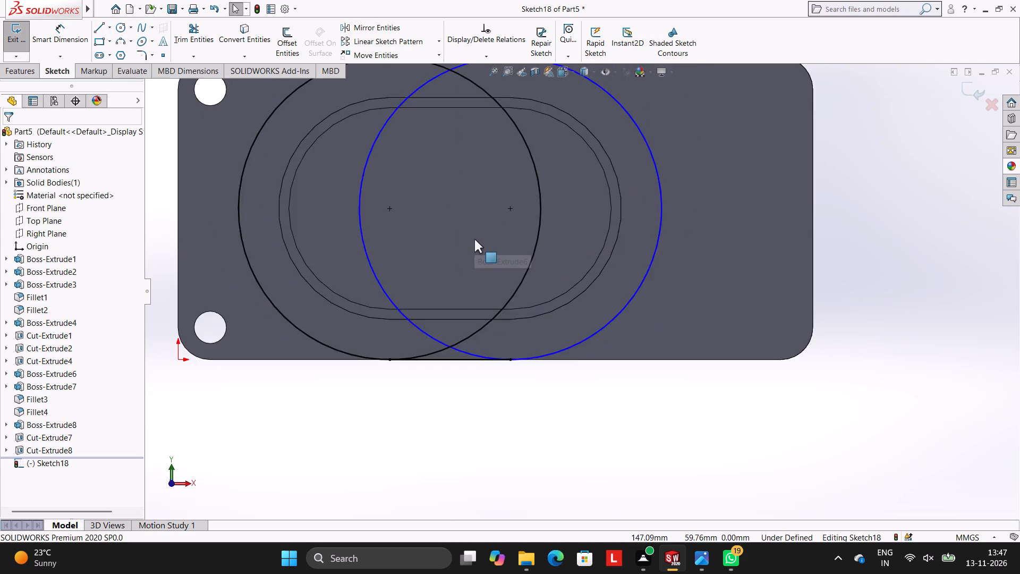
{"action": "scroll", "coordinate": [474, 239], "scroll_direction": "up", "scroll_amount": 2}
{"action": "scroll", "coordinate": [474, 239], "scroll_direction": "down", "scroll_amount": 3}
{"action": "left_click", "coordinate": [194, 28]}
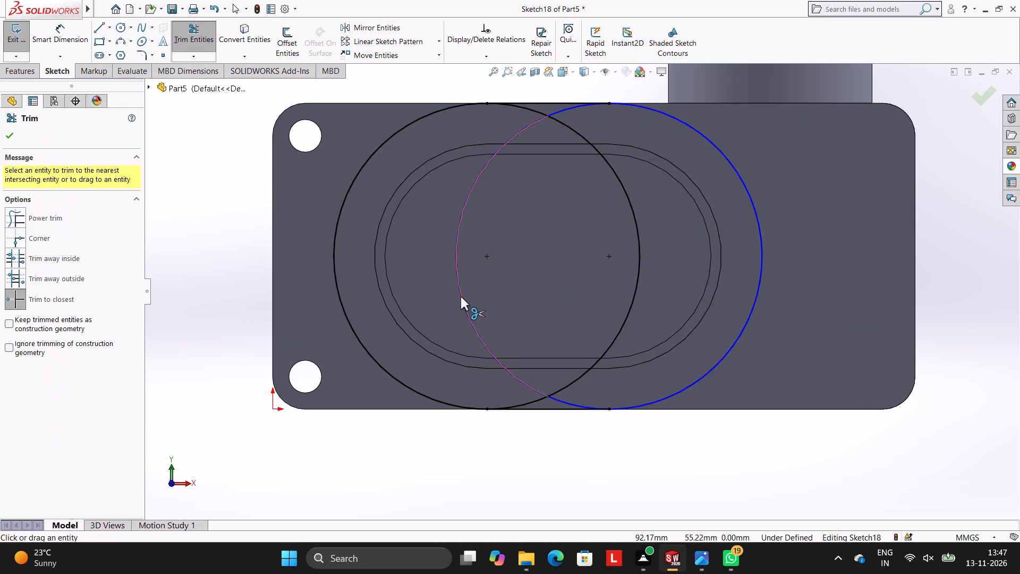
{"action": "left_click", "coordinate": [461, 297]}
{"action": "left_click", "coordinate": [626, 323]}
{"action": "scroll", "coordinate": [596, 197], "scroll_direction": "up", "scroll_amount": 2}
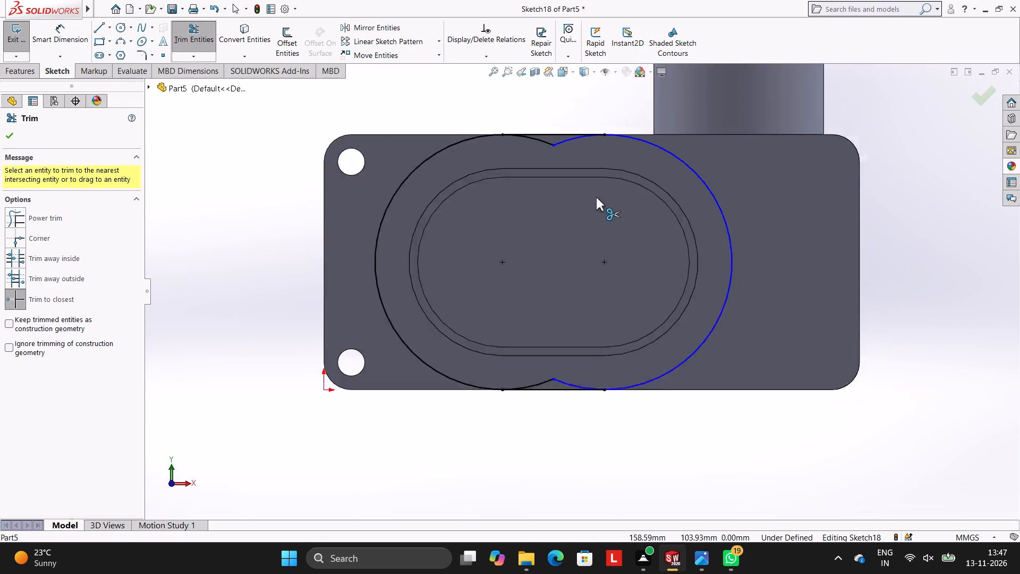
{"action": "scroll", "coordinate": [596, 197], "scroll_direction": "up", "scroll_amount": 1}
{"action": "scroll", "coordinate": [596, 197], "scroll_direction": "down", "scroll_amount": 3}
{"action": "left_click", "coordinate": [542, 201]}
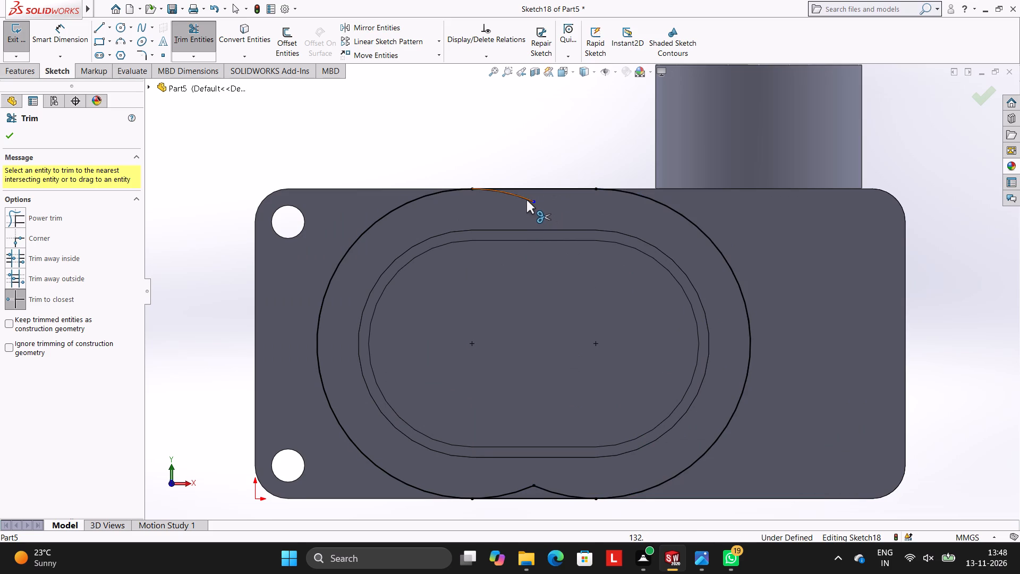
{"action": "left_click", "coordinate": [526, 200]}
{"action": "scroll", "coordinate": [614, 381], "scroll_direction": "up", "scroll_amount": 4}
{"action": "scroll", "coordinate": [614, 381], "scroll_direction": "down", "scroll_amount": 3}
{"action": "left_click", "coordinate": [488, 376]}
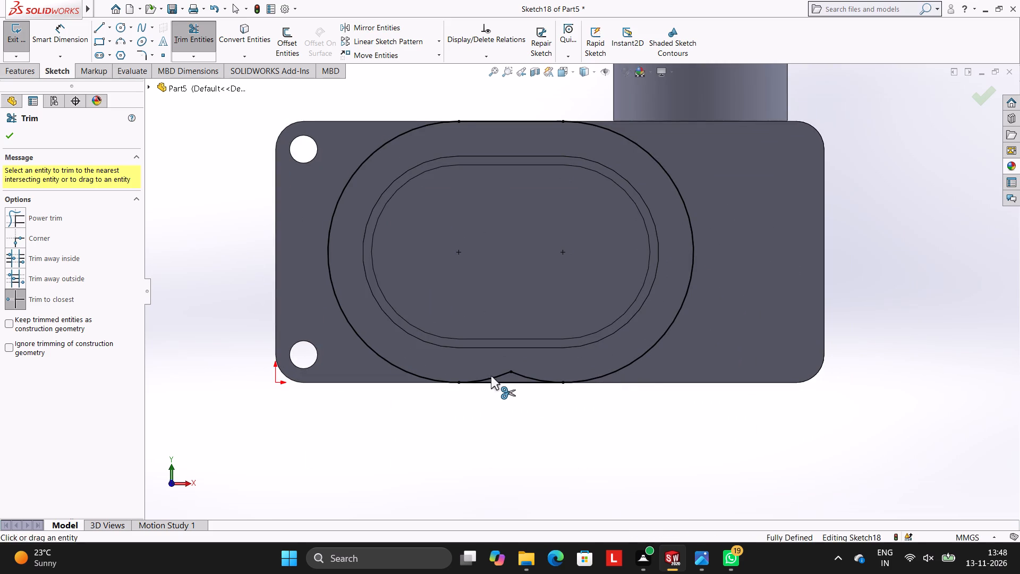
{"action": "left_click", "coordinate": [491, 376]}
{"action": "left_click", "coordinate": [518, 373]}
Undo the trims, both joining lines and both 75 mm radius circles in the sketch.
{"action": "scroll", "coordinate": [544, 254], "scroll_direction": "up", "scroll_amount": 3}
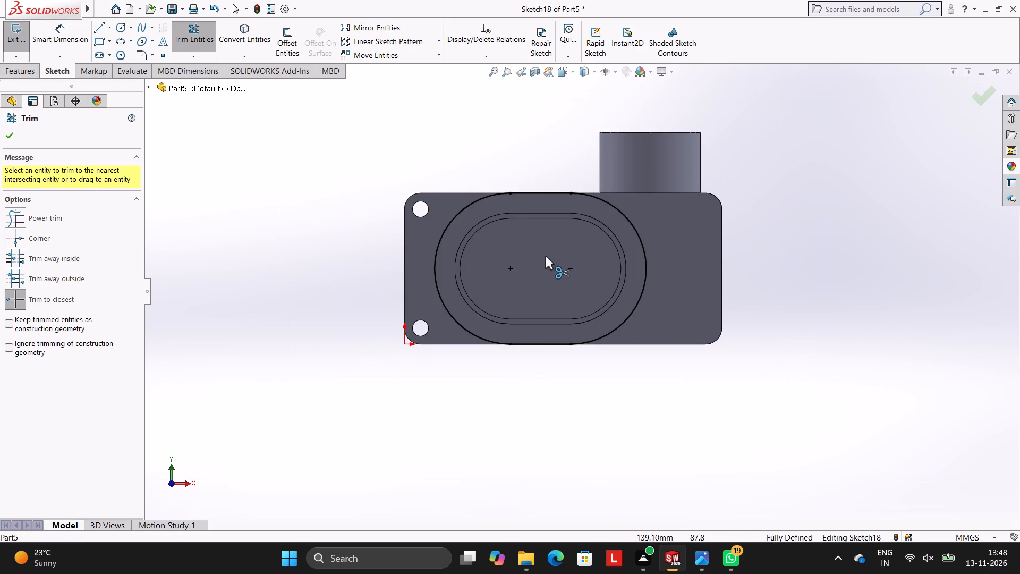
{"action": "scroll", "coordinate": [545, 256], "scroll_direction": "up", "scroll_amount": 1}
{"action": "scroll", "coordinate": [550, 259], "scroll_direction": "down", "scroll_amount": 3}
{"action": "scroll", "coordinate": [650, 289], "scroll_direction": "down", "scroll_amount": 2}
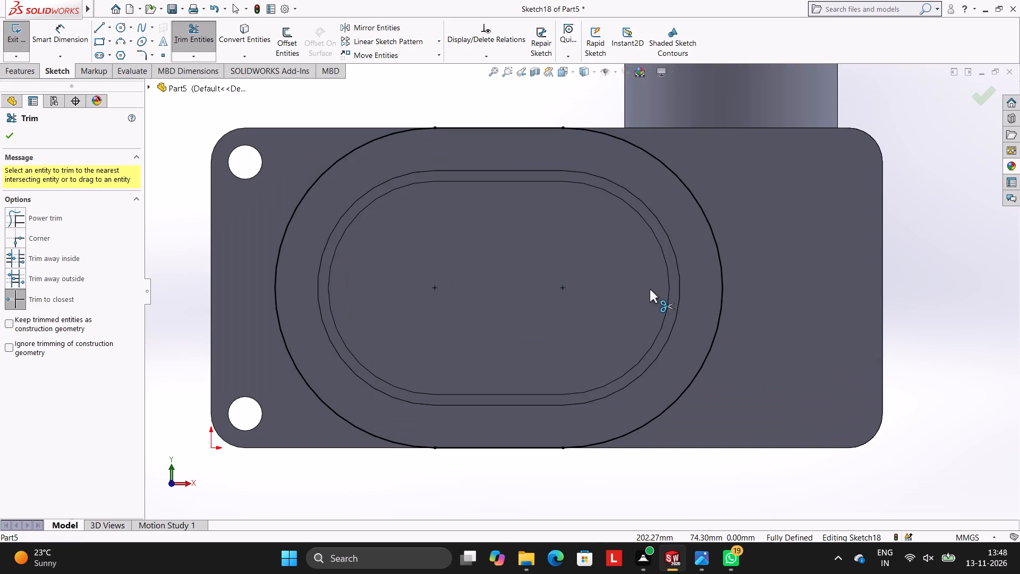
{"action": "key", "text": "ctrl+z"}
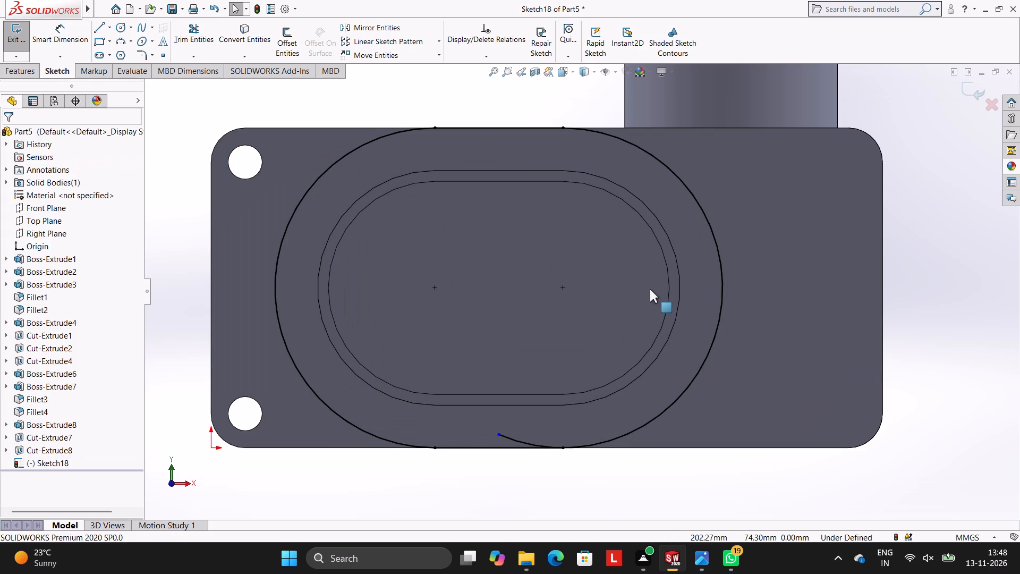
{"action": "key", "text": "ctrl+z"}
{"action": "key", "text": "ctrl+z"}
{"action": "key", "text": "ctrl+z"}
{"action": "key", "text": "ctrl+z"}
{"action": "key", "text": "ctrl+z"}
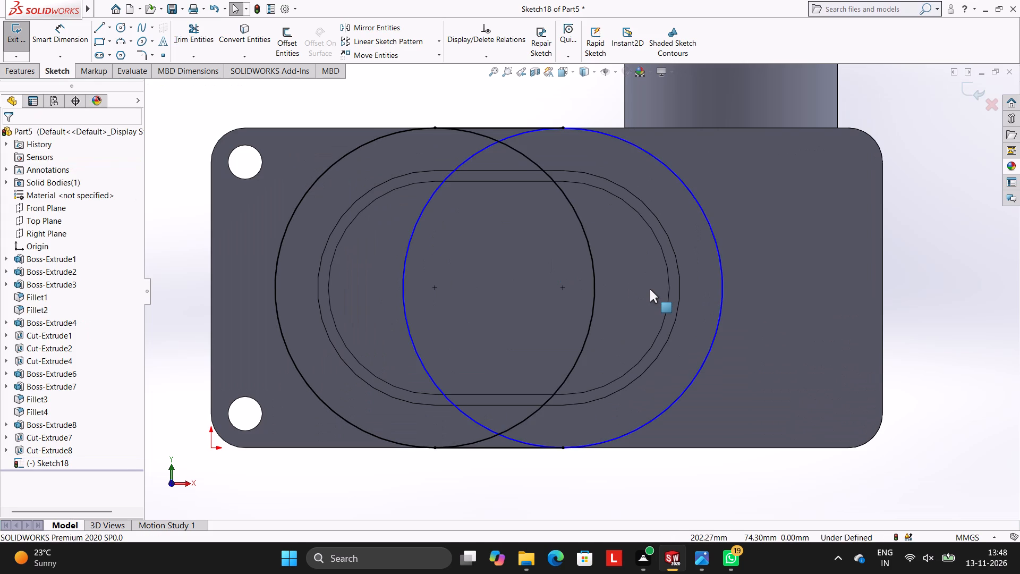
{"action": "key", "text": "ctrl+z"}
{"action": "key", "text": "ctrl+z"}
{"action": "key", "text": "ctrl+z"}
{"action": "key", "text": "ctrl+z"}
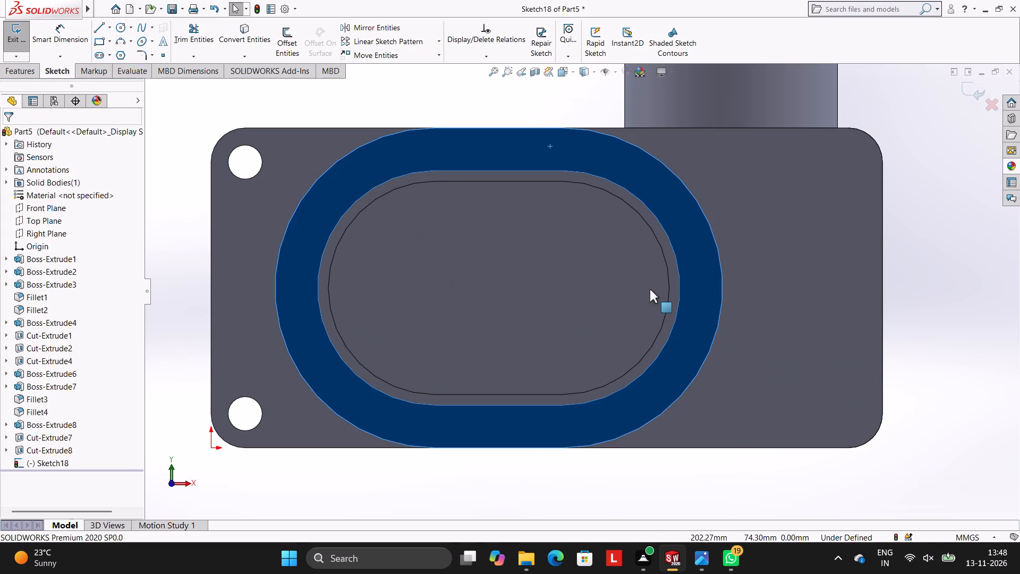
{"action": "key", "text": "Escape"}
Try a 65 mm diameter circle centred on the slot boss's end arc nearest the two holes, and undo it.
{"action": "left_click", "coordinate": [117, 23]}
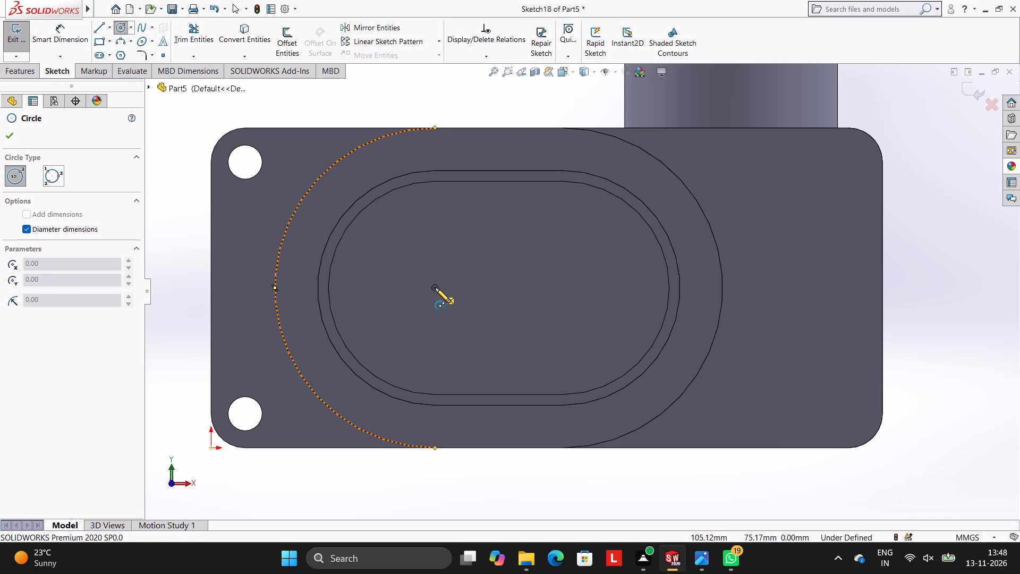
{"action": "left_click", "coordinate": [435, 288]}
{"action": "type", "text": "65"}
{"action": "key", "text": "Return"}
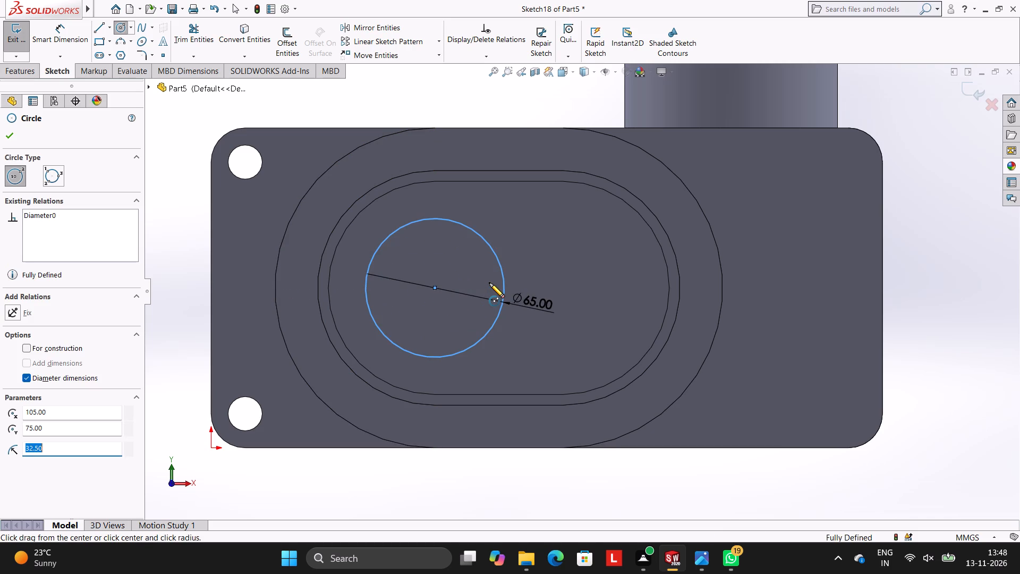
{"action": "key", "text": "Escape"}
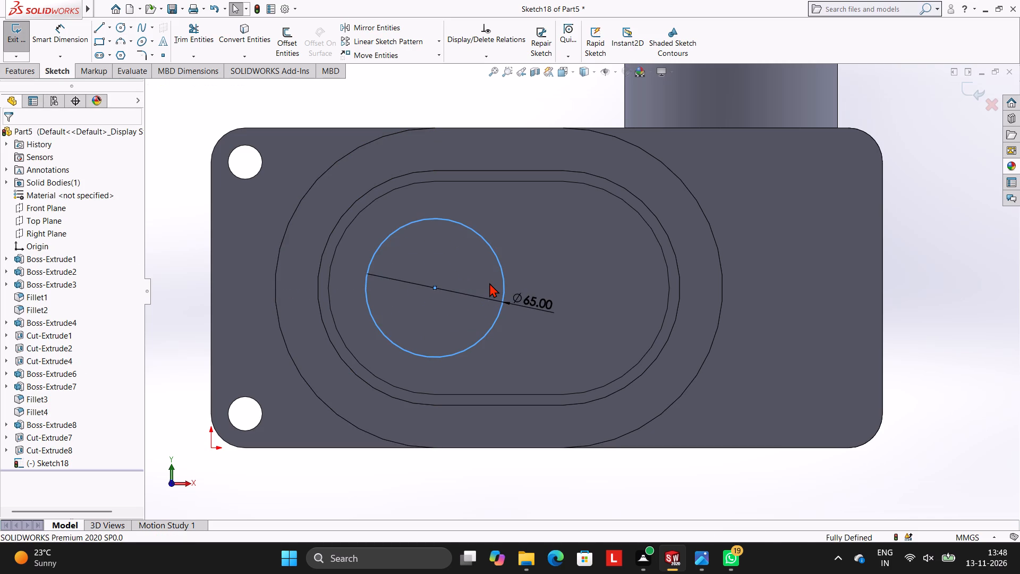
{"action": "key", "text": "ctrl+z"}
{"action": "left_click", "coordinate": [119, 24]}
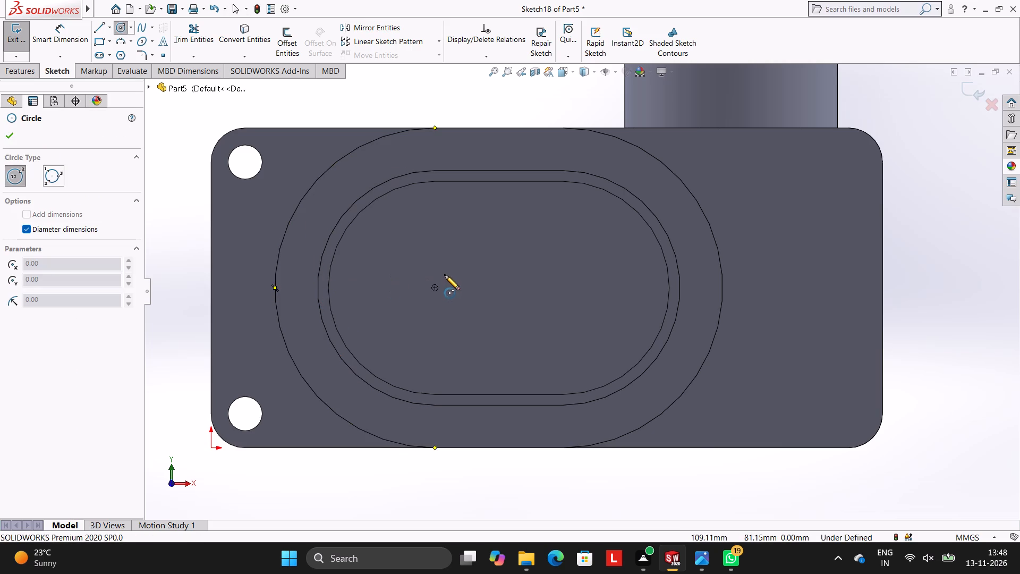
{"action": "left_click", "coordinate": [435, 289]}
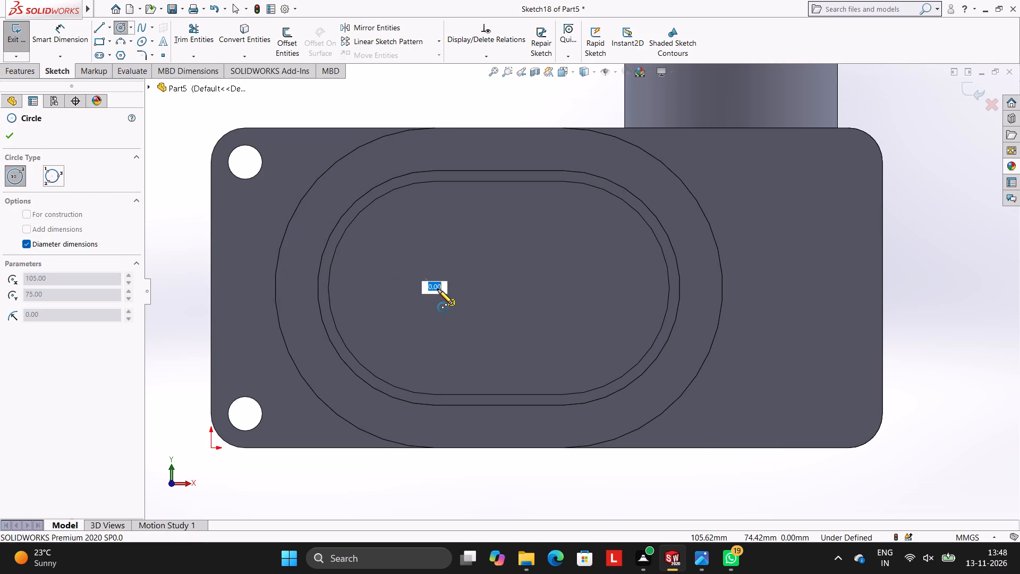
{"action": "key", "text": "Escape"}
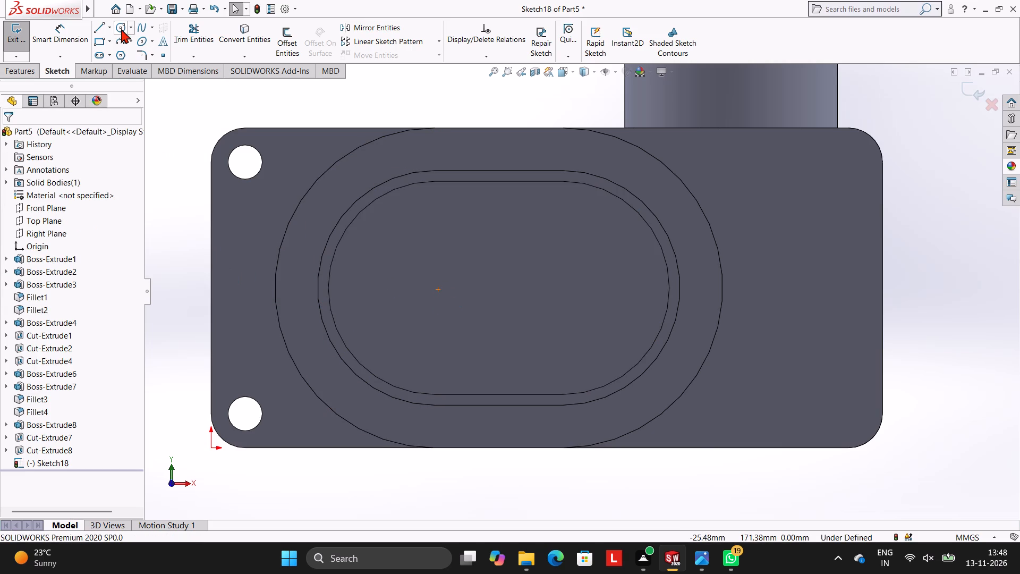
Draw a 65 mm radius circle centred on the slot boss's end arc nearest the two holes, with diameter dimensions turned off.
{"action": "left_click", "coordinate": [121, 29]}
{"action": "left_click", "coordinate": [81, 227]}
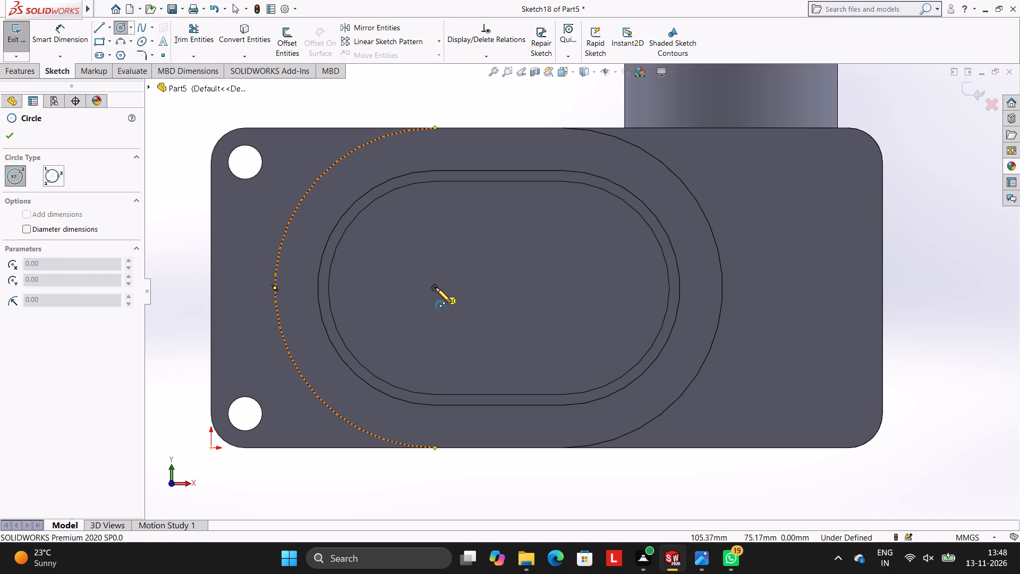
{"action": "left_click", "coordinate": [435, 288]}
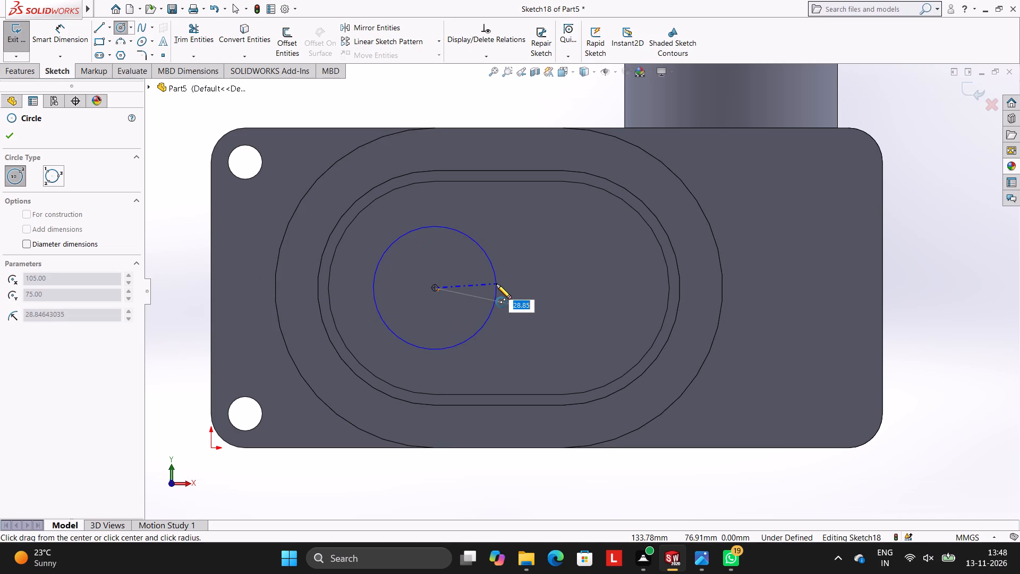
{"action": "type", "text": "65"}
{"action": "key", "text": "Return"}
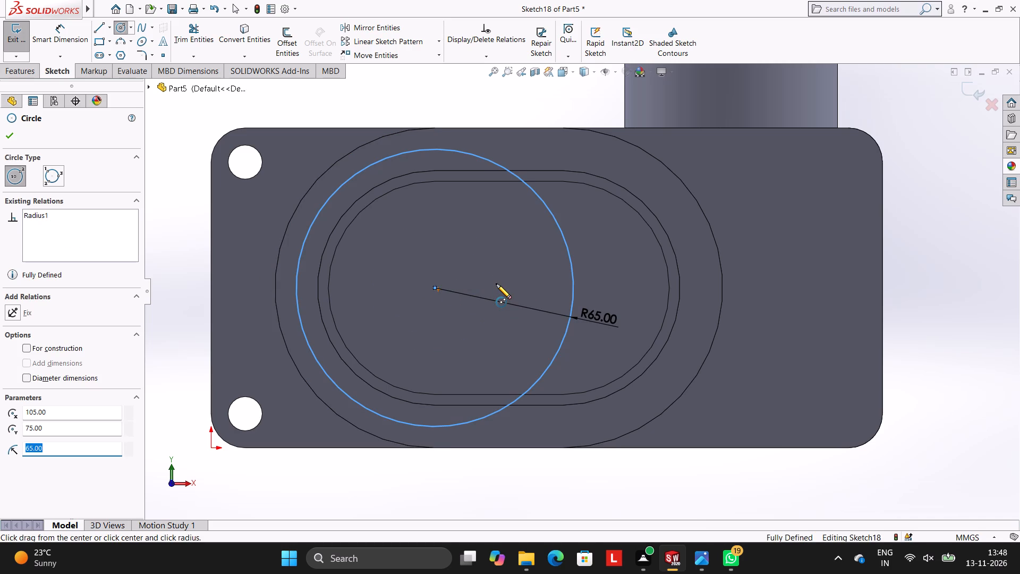
{"action": "key", "text": "Escape"}
{"action": "key", "text": "Escape"}
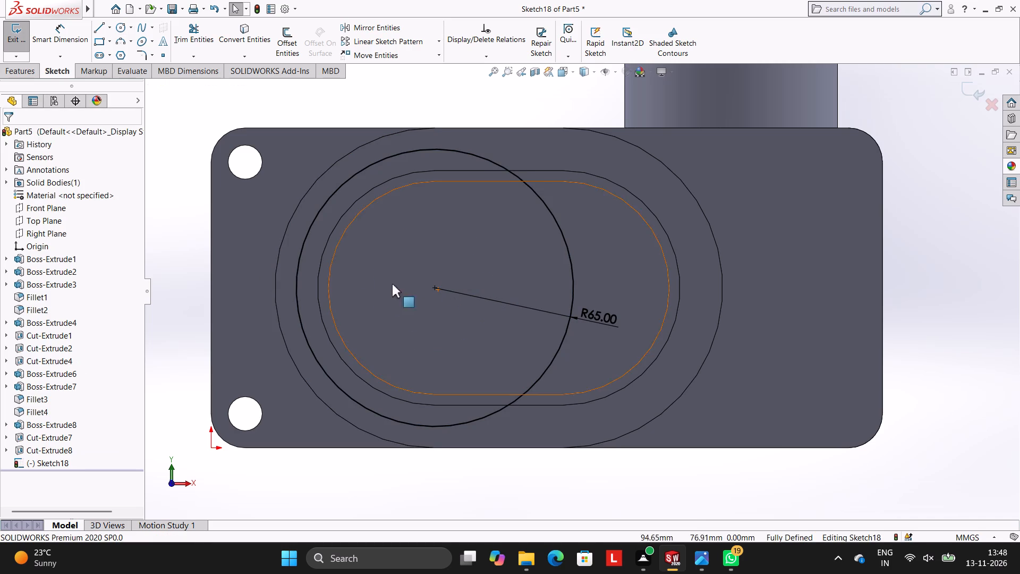
Draw a second 65 mm radius circle centred on the slot boss's other end arc.
{"action": "left_click", "coordinate": [121, 26]}
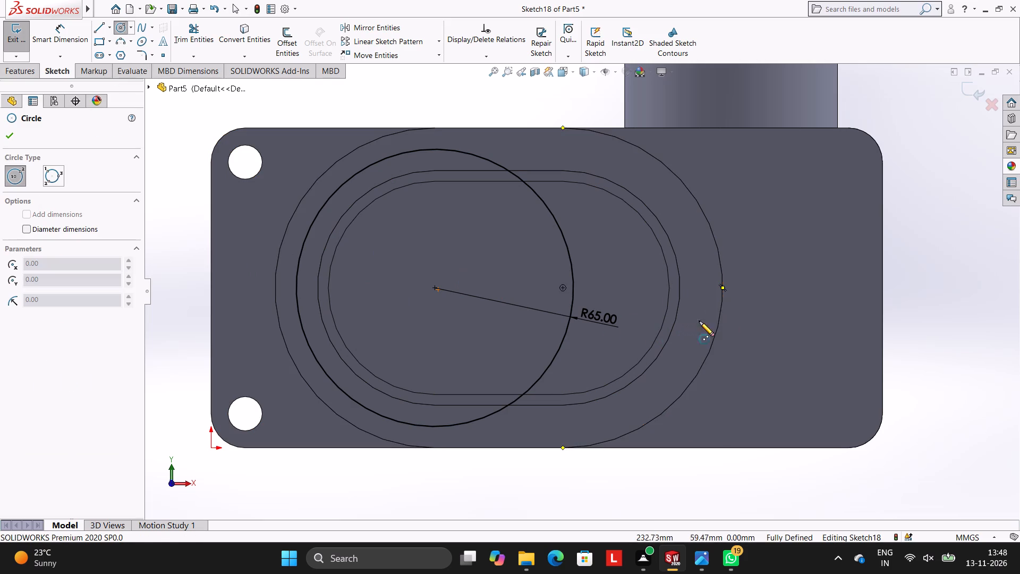
{"action": "left_click", "coordinate": [563, 287]}
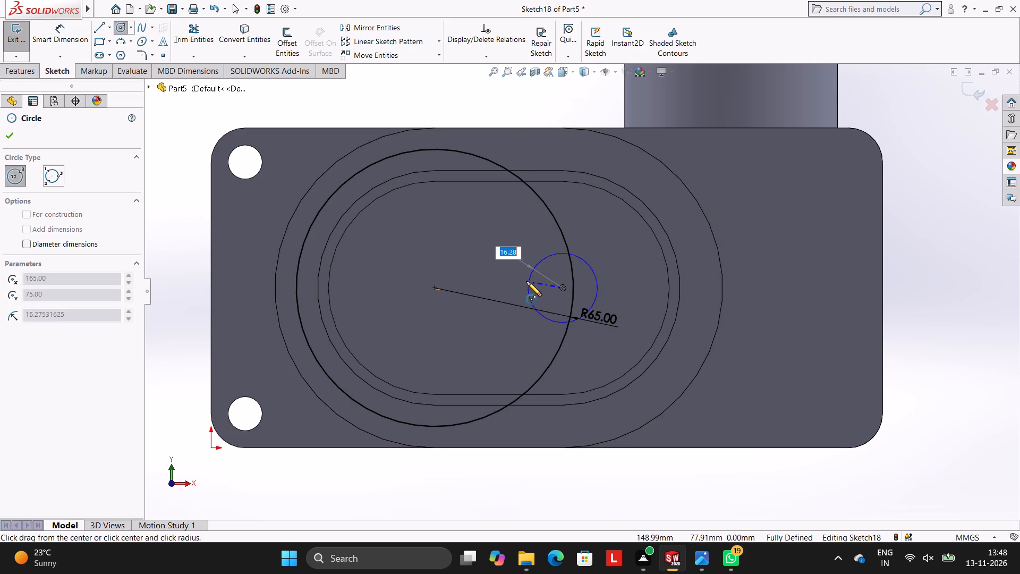
{"action": "type", "text": "65"}
{"action": "key", "text": "Return"}
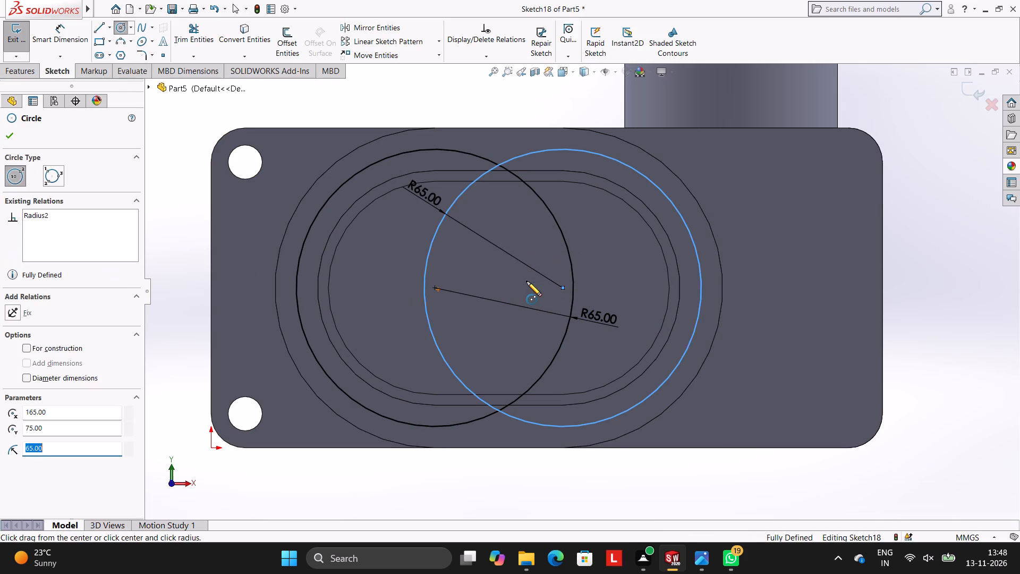
{"action": "key", "text": "Escape"}
{"action": "key", "text": "Escape"}
{"action": "scroll", "coordinate": [579, 220], "scroll_direction": "up", "scroll_amount": 2}
{"action": "scroll", "coordinate": [576, 209], "scroll_direction": "down", "scroll_amount": 2}
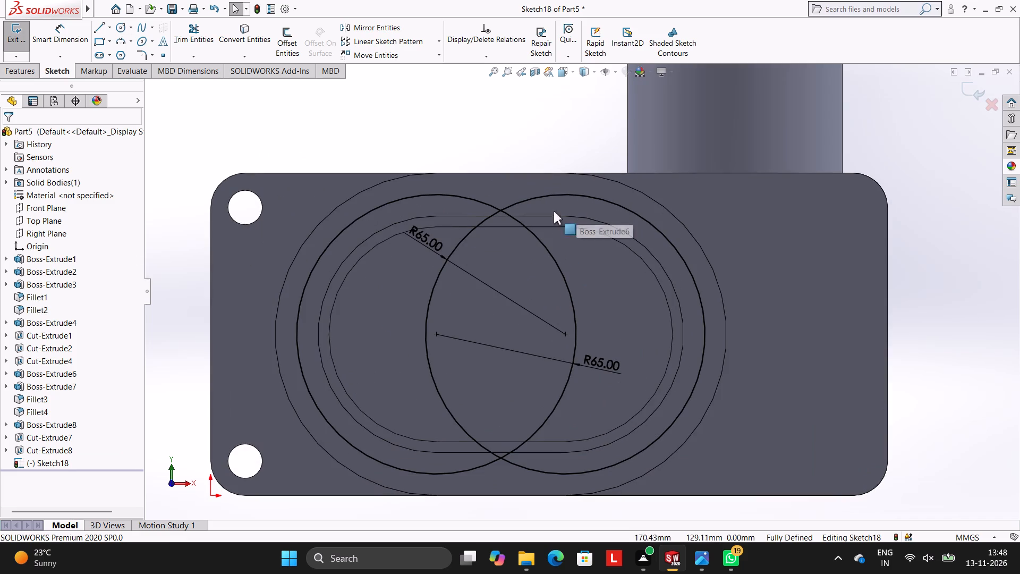
Draw a 60 mm horizontal line joining the top points of the two 65 mm radius circles.
{"action": "left_click", "coordinate": [99, 28]}
{"action": "scroll", "coordinate": [660, 328], "scroll_direction": "down", "scroll_amount": 2}
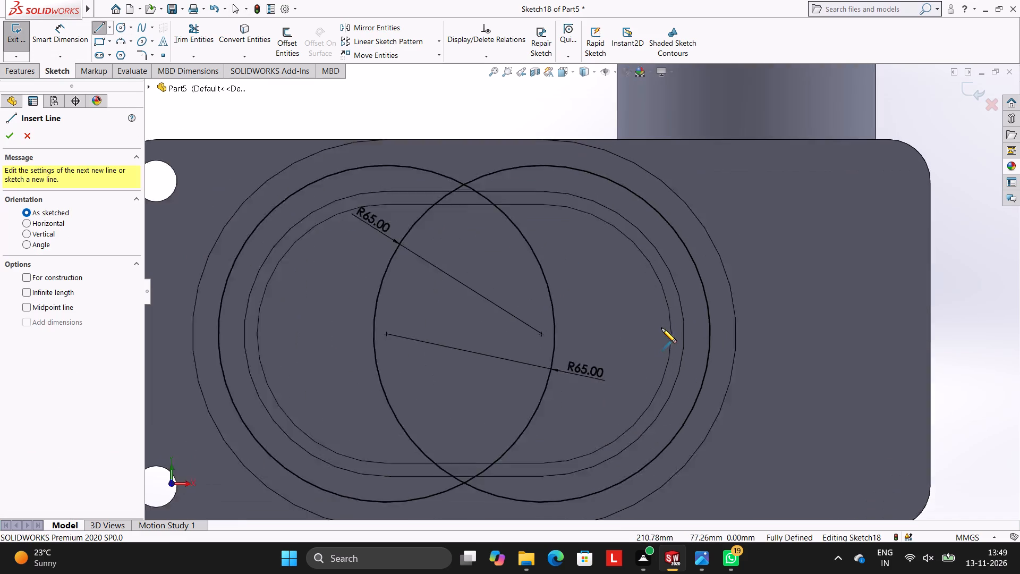
{"action": "left_click", "coordinate": [326, 130]}
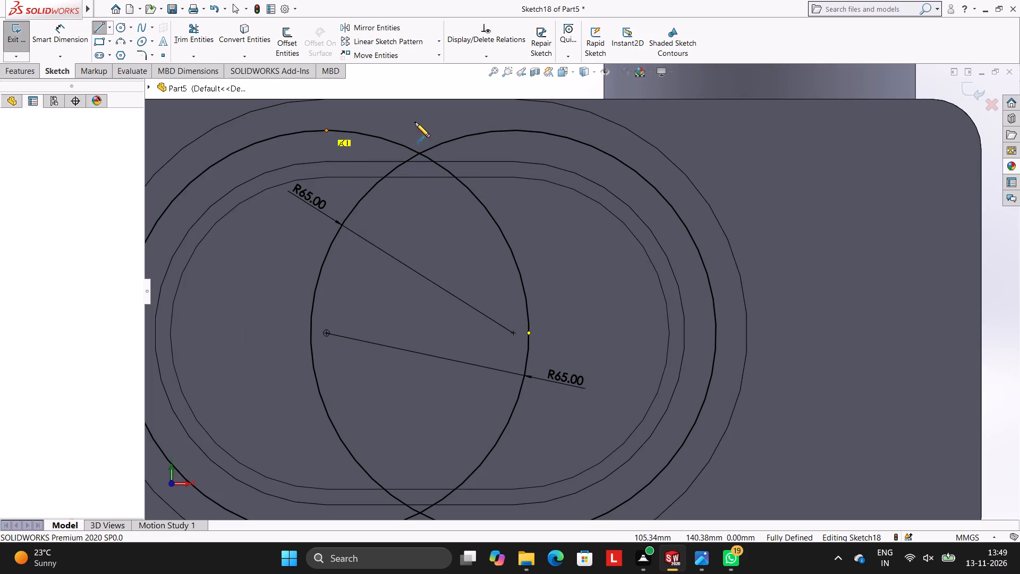
{"action": "left_click", "coordinate": [512, 131]}
{"action": "key", "text": "Escape"}
{"action": "key", "text": "Escape"}
{"action": "key", "text": "Escape"}
{"action": "scroll", "coordinate": [589, 294], "scroll_direction": "up", "scroll_amount": 3}
{"action": "scroll", "coordinate": [589, 294], "scroll_direction": "down", "scroll_amount": 1}
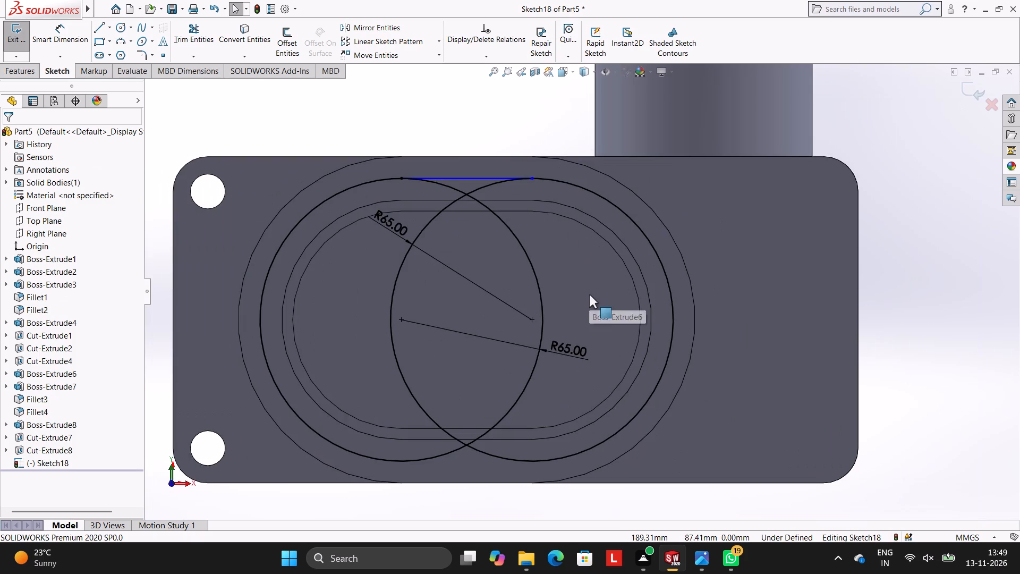
Draw a 60 mm horizontal line joining the bottom points of the two 65 mm radius circles.
{"action": "left_click", "coordinate": [98, 27]}
{"action": "scroll", "coordinate": [498, 408], "scroll_direction": "up", "scroll_amount": 1}
{"action": "scroll", "coordinate": [502, 377], "scroll_direction": "down", "scroll_amount": 2}
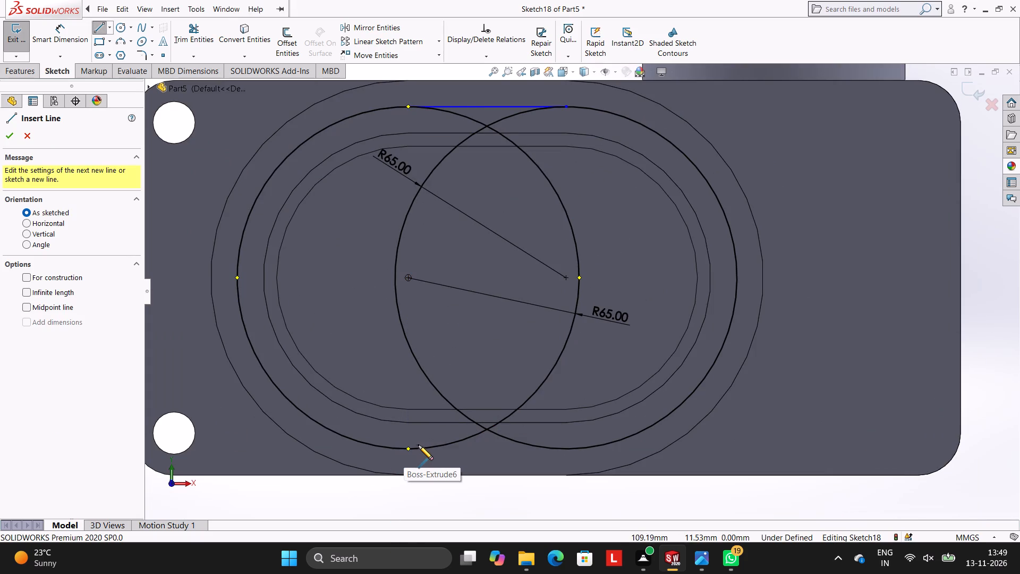
{"action": "left_click", "coordinate": [408, 449]}
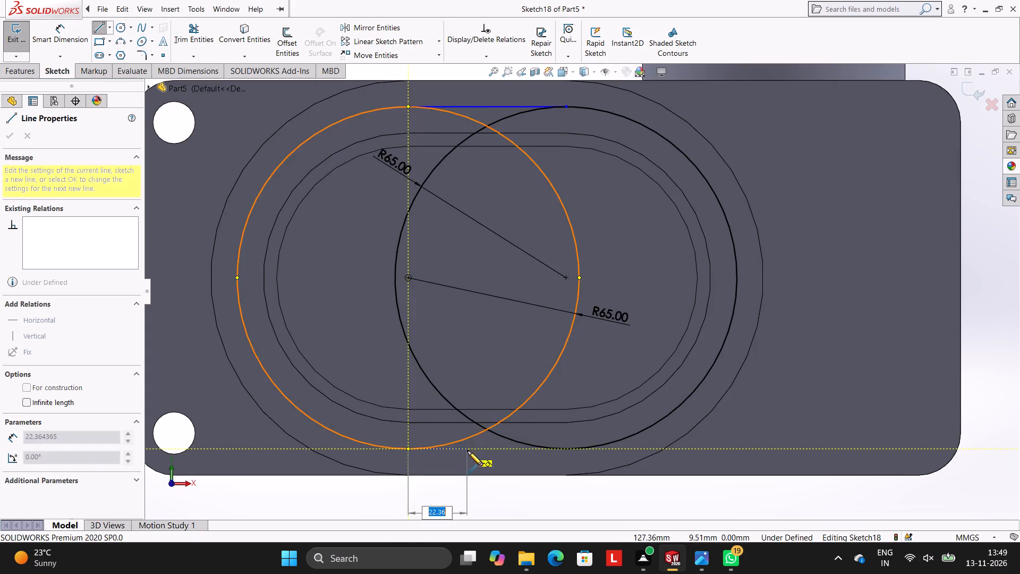
{"action": "left_click", "coordinate": [567, 450]}
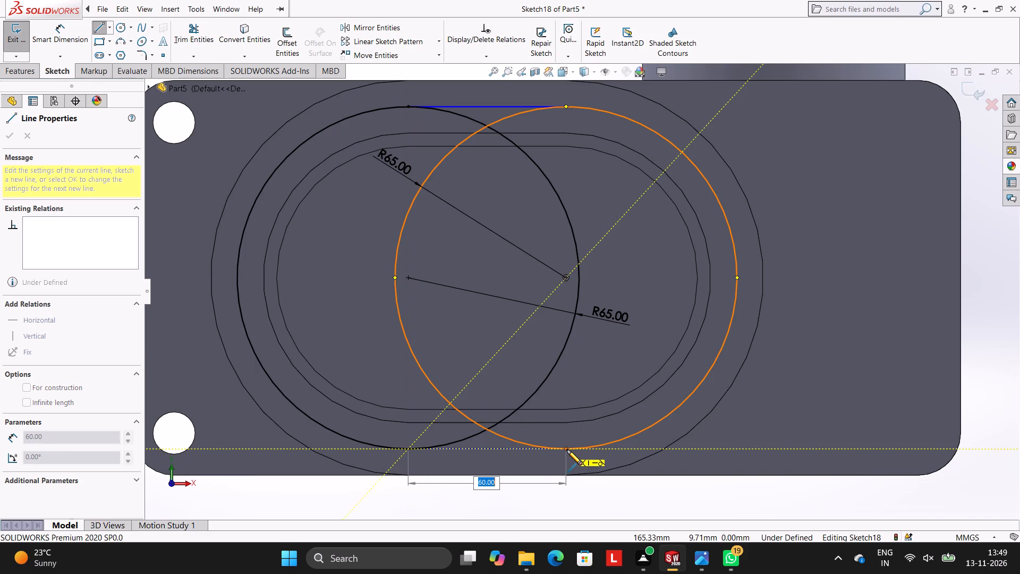
{"action": "key", "text": "Escape"}
{"action": "key", "text": "Escape"}
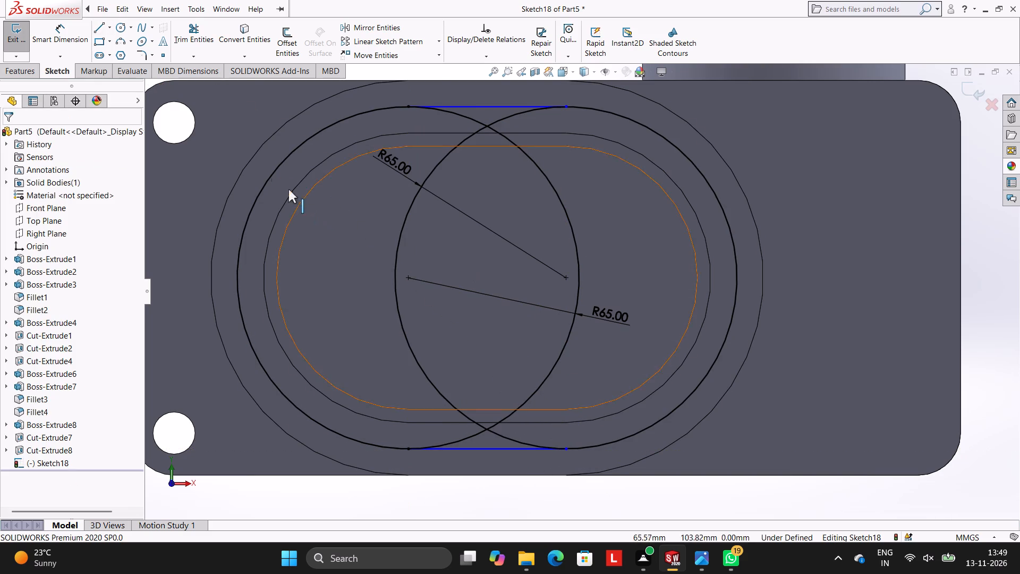
Trim the inner overlapping arcs of the two 65 mm radius circles so only the outer slot outline is left.
{"action": "left_click", "coordinate": [207, 45]}
{"action": "left_click", "coordinate": [398, 248]}
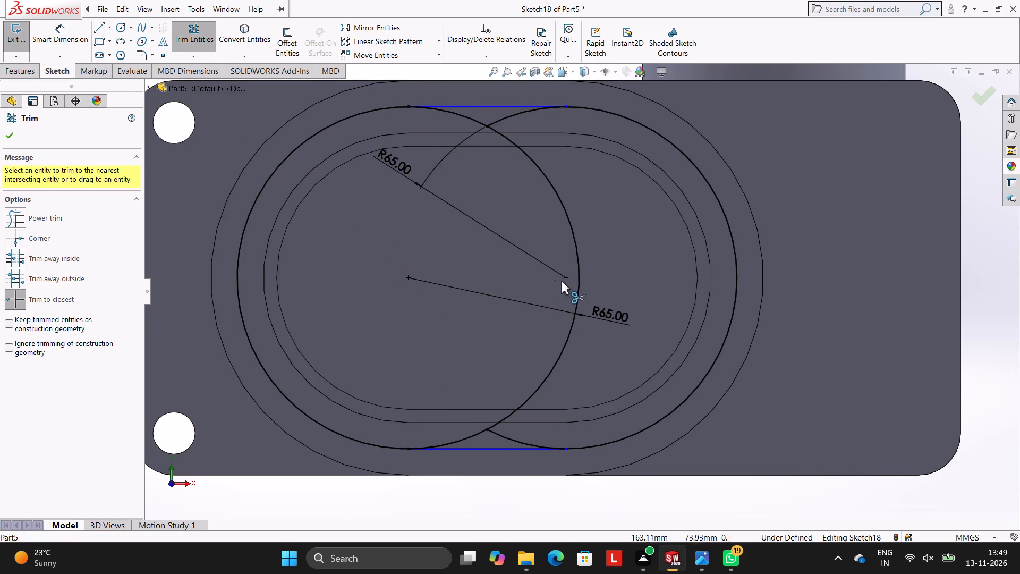
{"action": "left_click", "coordinate": [576, 287]}
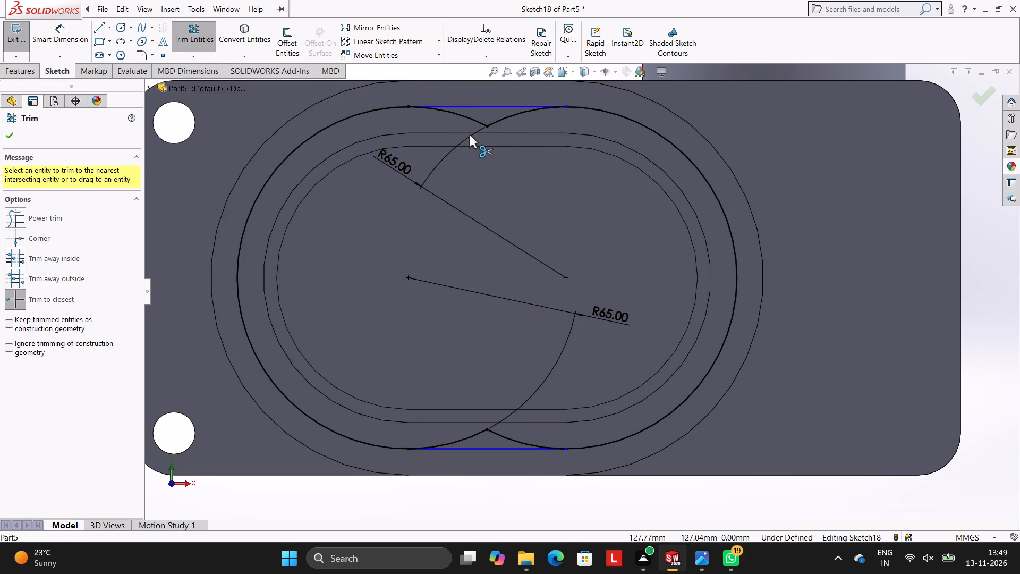
{"action": "left_click", "coordinate": [466, 117]}
{"action": "left_click", "coordinate": [499, 117]}
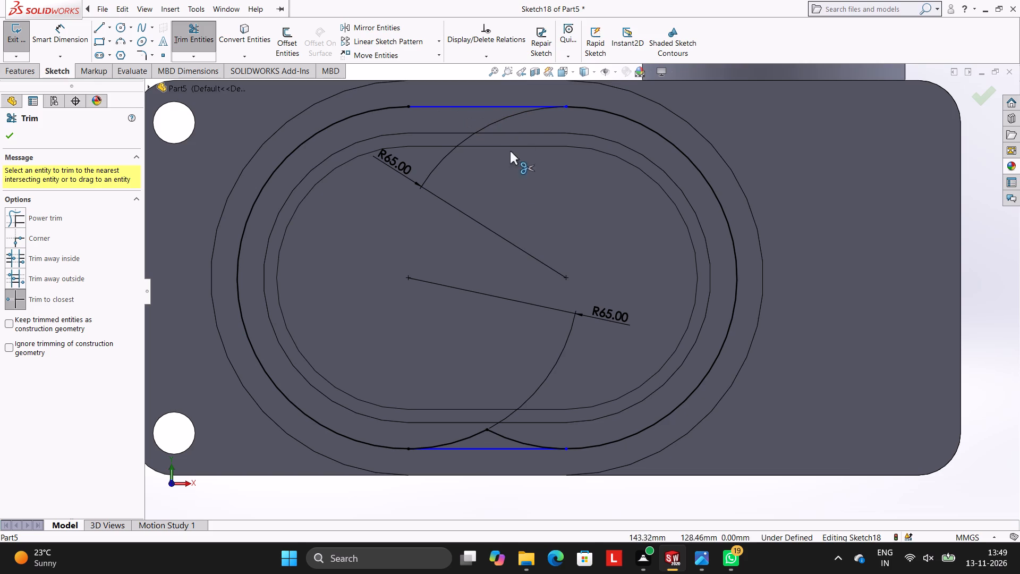
{"action": "left_click", "coordinate": [478, 434]}
{"action": "left_click", "coordinate": [497, 435]}
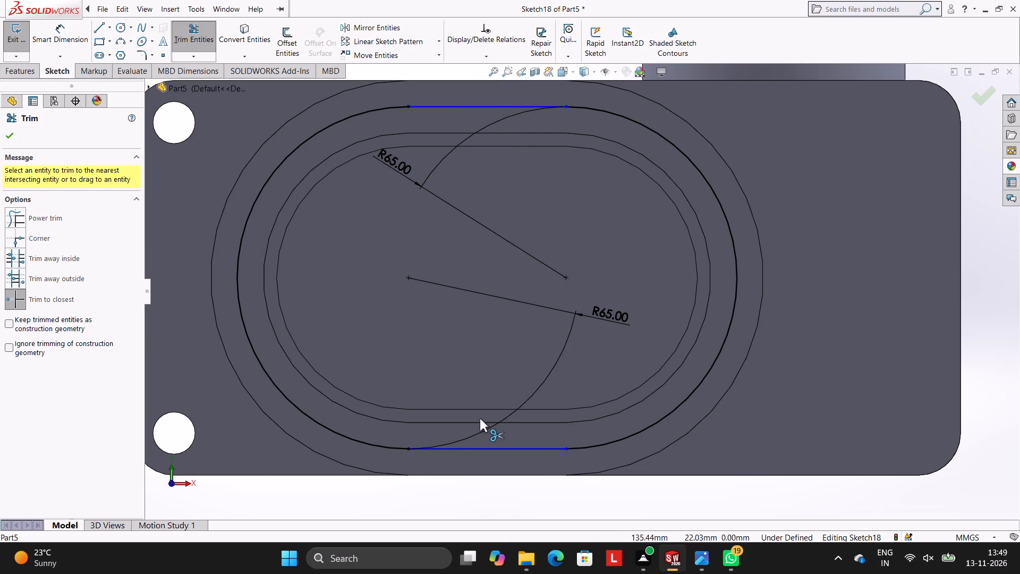
Add a length dimension above the slot outline's top straight line, accepting its value.
{"action": "scroll", "coordinate": [482, 265], "scroll_direction": "up", "scroll_amount": 2}
{"action": "scroll", "coordinate": [482, 265], "scroll_direction": "down", "scroll_amount": 1}
{"action": "scroll", "coordinate": [651, 188], "scroll_direction": "up", "scroll_amount": 3}
{"action": "scroll", "coordinate": [651, 188], "scroll_direction": "down", "scroll_amount": 2}
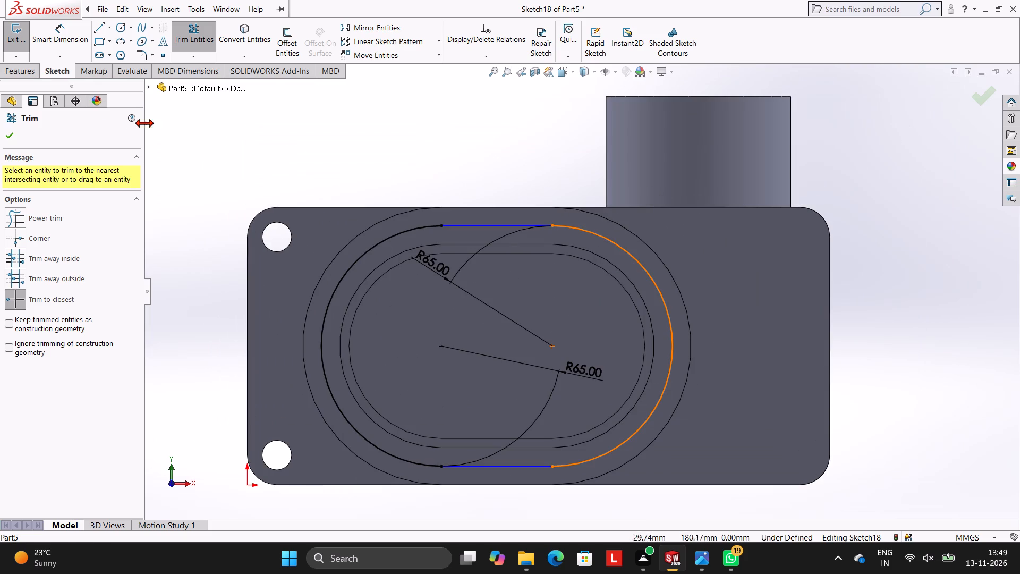
{"action": "left_click", "coordinate": [61, 36]}
{"action": "left_click", "coordinate": [487, 224]}
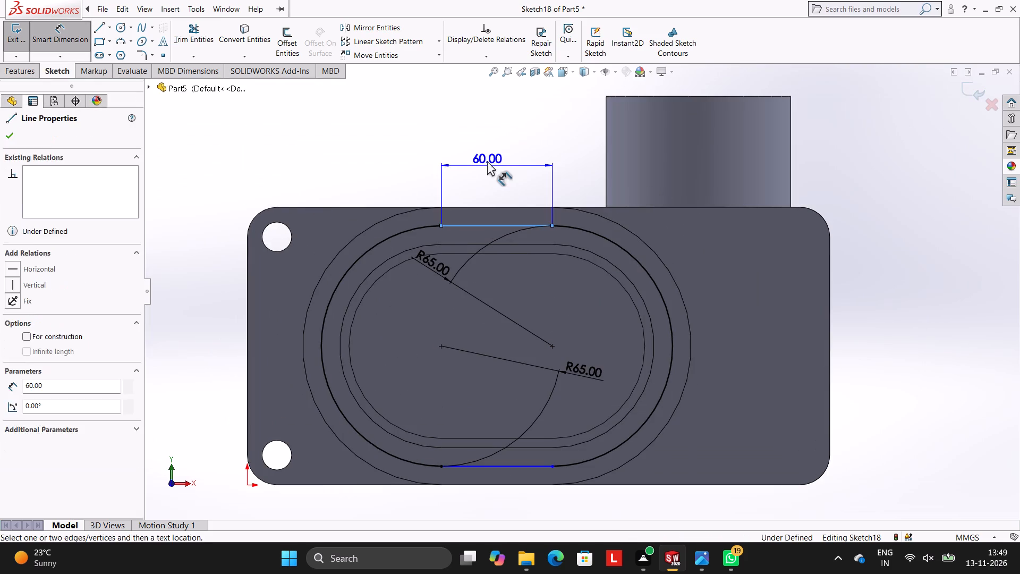
{"action": "left_click", "coordinate": [487, 161]}
{"action": "left_click", "coordinate": [444, 143]}
{"action": "left_click", "coordinate": [413, 128]}
Add a length dimension below the slot outline's bottom straight line, accepting its value.
{"action": "scroll", "coordinate": [577, 390], "scroll_direction": "up", "scroll_amount": 3}
{"action": "scroll", "coordinate": [577, 390], "scroll_direction": "down", "scroll_amount": 2}
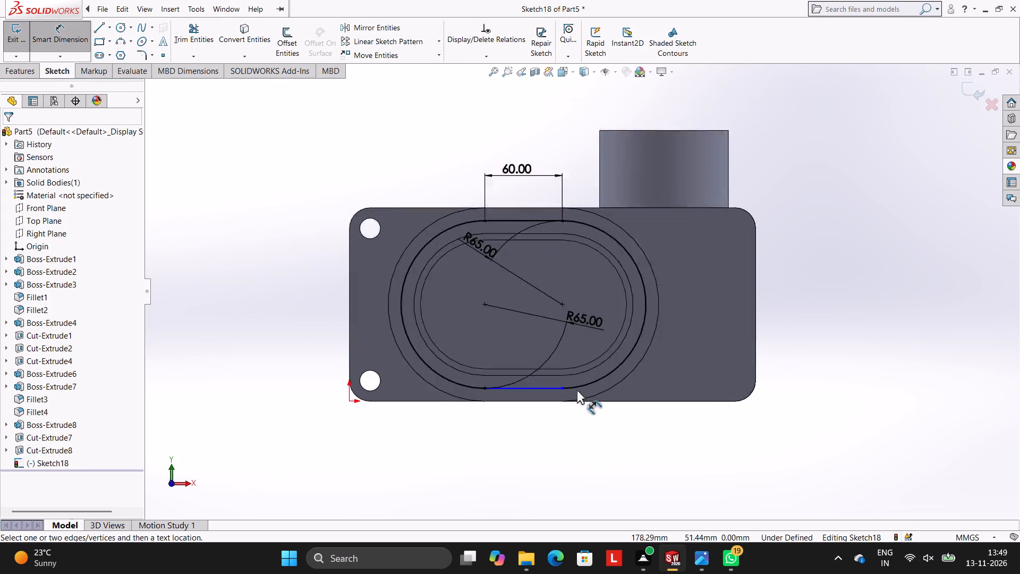
{"action": "scroll", "coordinate": [577, 390], "scroll_direction": "down", "scroll_amount": 1}
{"action": "left_click", "coordinate": [504, 376]}
{"action": "left_click", "coordinate": [505, 433]}
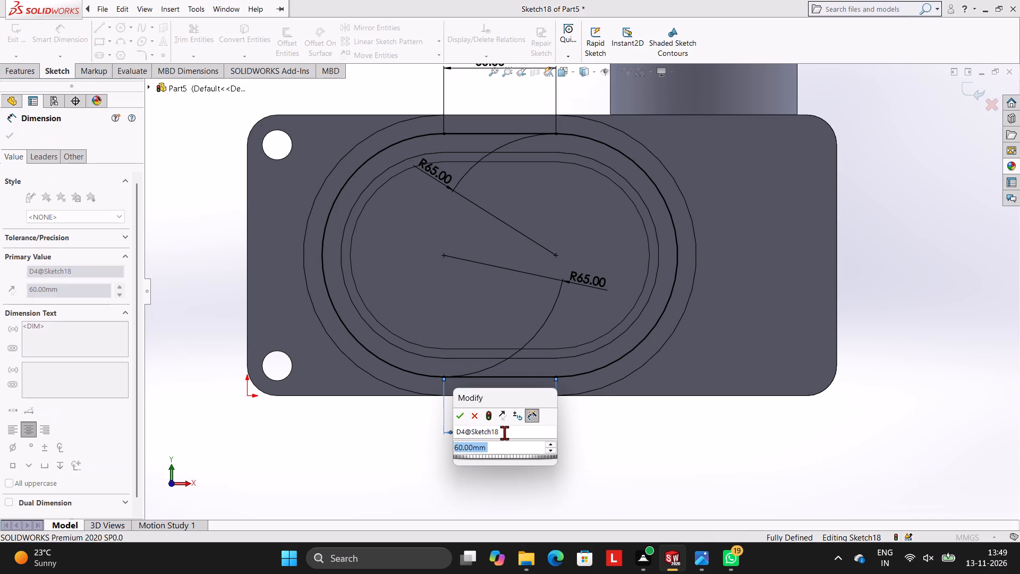
{"action": "left_click", "coordinate": [460, 417]}
{"action": "left_click", "coordinate": [470, 324]}
Draw a 190 mm horizontal line through the slot's centre, joining the outermost points of its two end arcs.
{"action": "scroll", "coordinate": [585, 230], "scroll_direction": "up", "scroll_amount": 3}
{"action": "scroll", "coordinate": [613, 234], "scroll_direction": "down", "scroll_amount": 2}
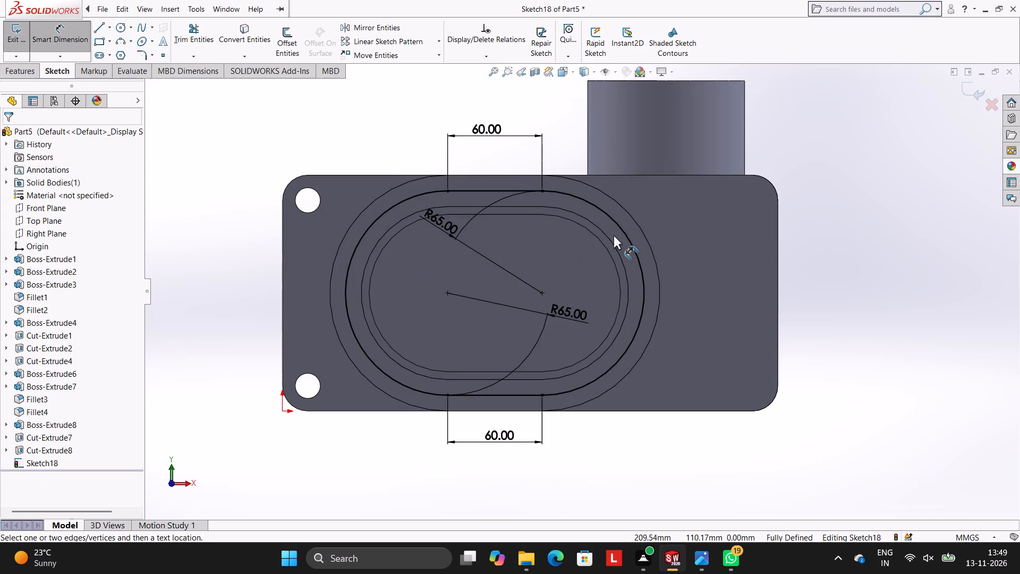
{"action": "left_click", "coordinate": [98, 27]}
{"action": "scroll", "coordinate": [499, 314], "scroll_direction": "down", "scroll_amount": 3}
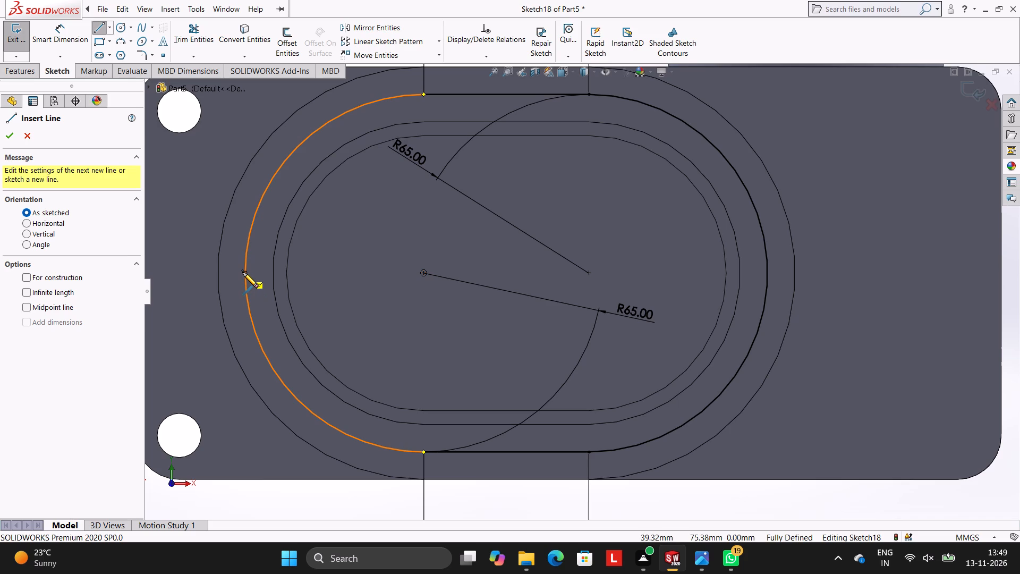
{"action": "left_click", "coordinate": [244, 273]}
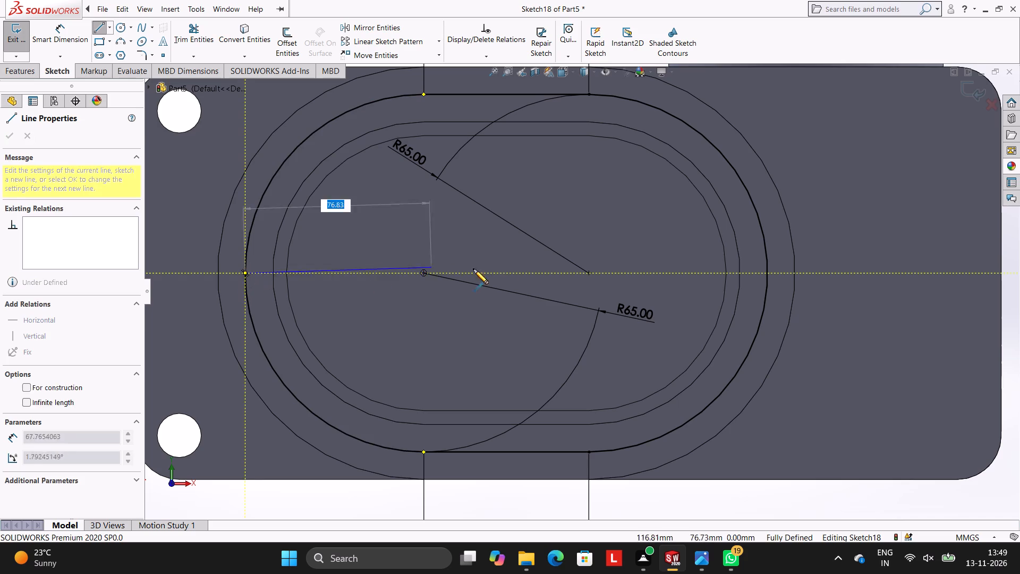
{"action": "left_click", "coordinate": [768, 272]}
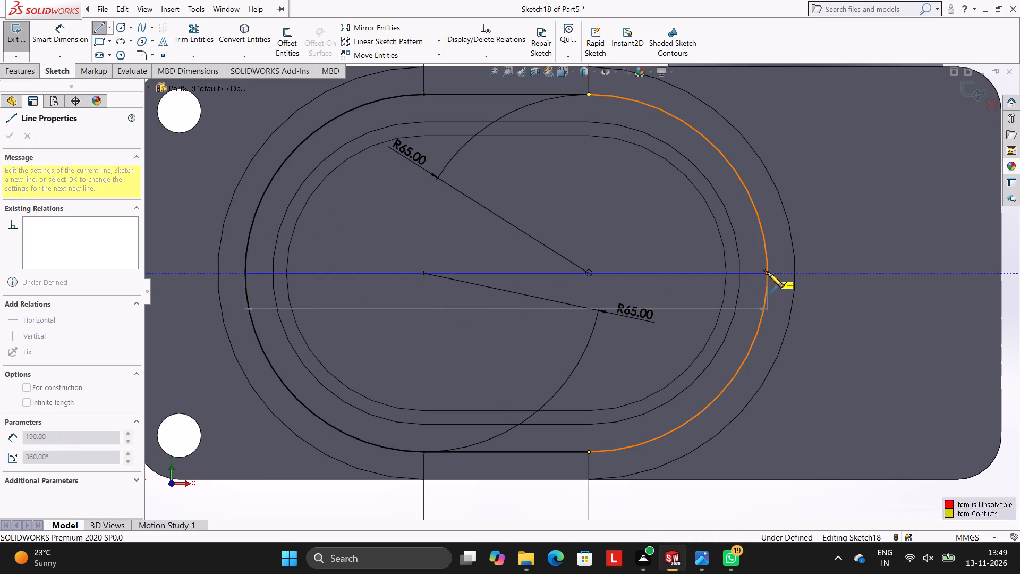
{"action": "key", "text": "Escape"}
{"action": "key", "text": "Escape"}
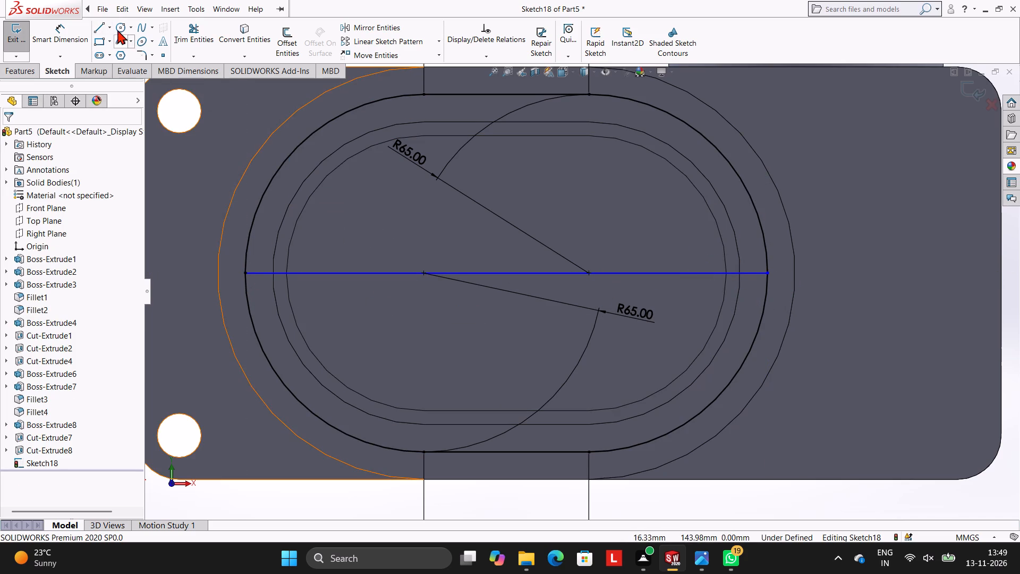
Draw a 130 mm vertical line joining the midpoints of the slot outline's top and bottom straight lines.
{"action": "left_click", "coordinate": [103, 27]}
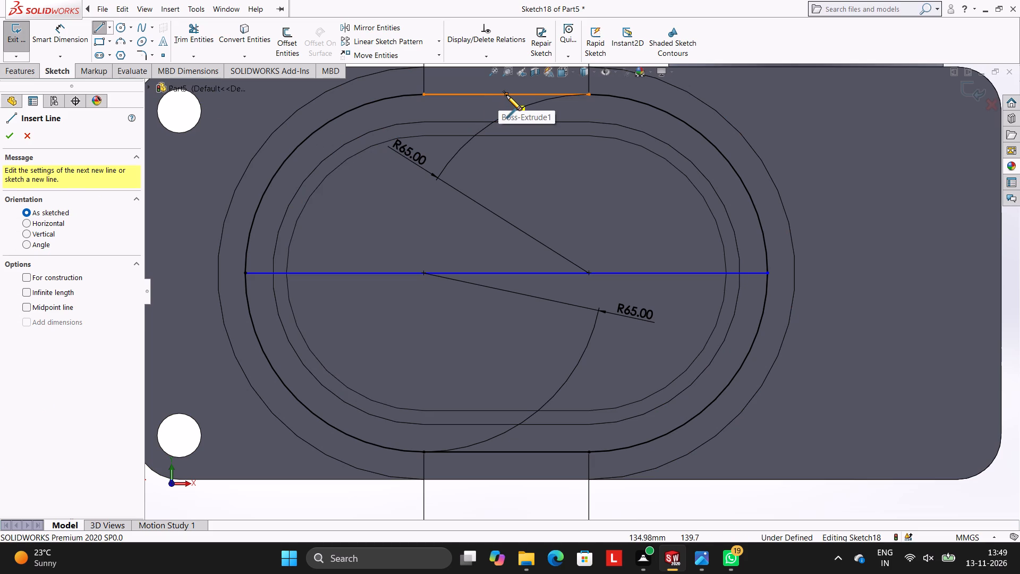
{"action": "left_click", "coordinate": [507, 93]}
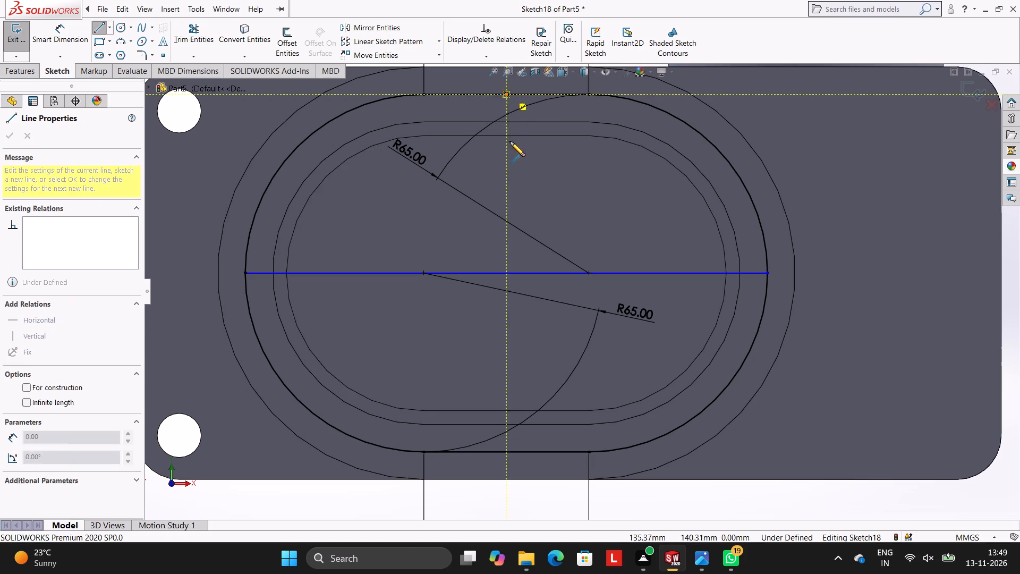
{"action": "left_click", "coordinate": [506, 451]}
{"action": "key", "text": "Escape"}
{"action": "key", "text": "Escape"}
{"action": "key", "text": "Escape"}
Draw a diagonal line about 95 mm long from the arc centre nearest the two holes, up and outward past the slot outline.
{"action": "scroll", "coordinate": [609, 299], "scroll_direction": "up", "scroll_amount": 2}
{"action": "scroll", "coordinate": [609, 299], "scroll_direction": "down", "scroll_amount": 1}
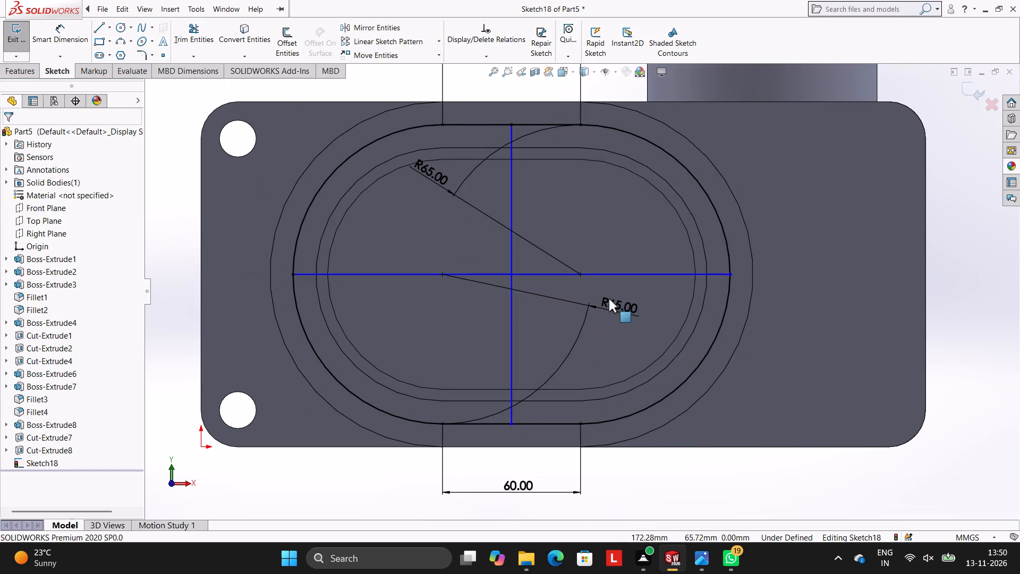
{"action": "scroll", "coordinate": [569, 243], "scroll_direction": "up", "scroll_amount": 1}
{"action": "scroll", "coordinate": [569, 243], "scroll_direction": "down", "scroll_amount": 1}
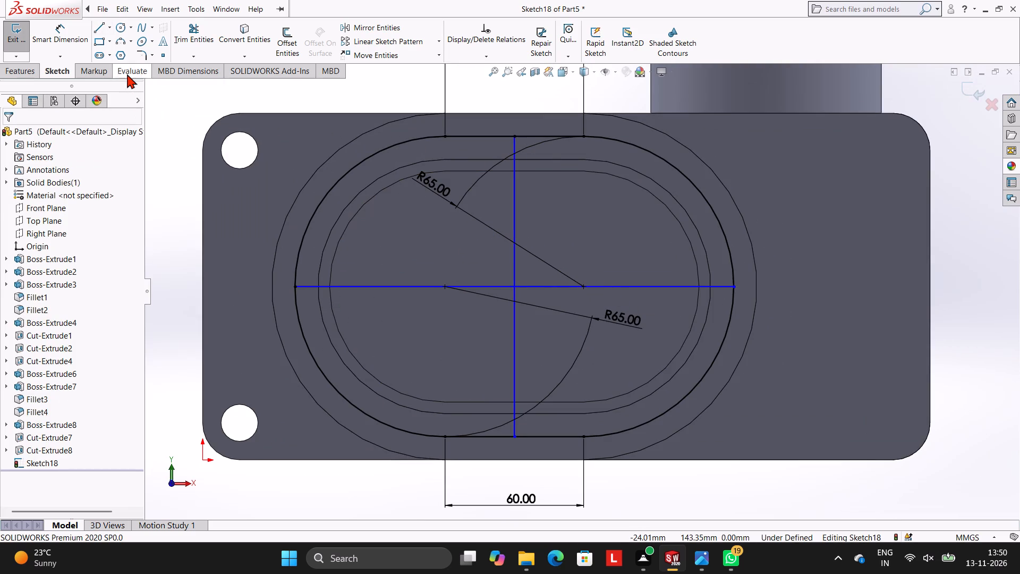
{"action": "left_click", "coordinate": [96, 25]}
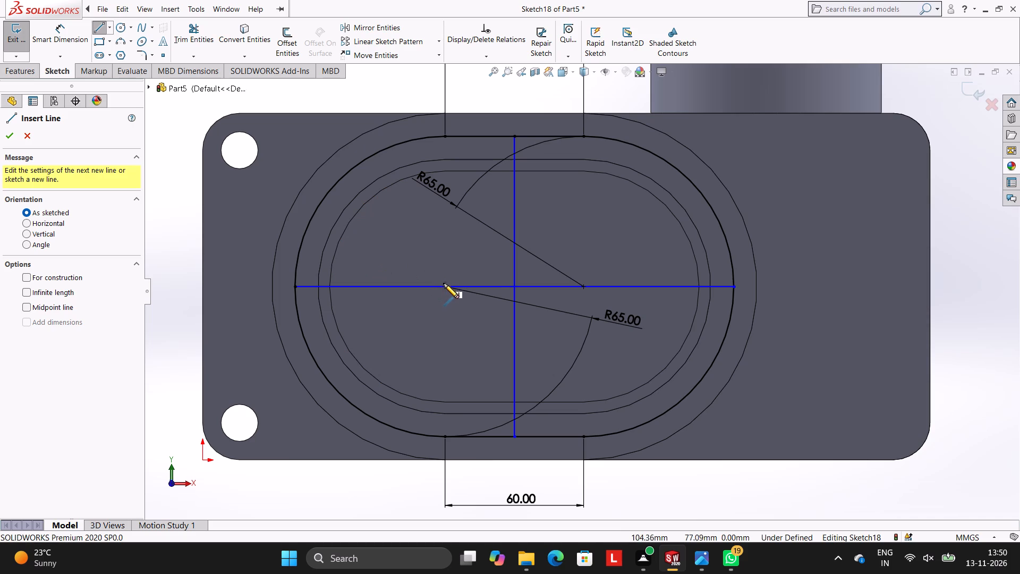
{"action": "left_click", "coordinate": [445, 288]}
{"action": "left_click", "coordinate": [287, 133]}
{"action": "key", "text": "Escape"}
{"action": "key", "text": "Escape"}
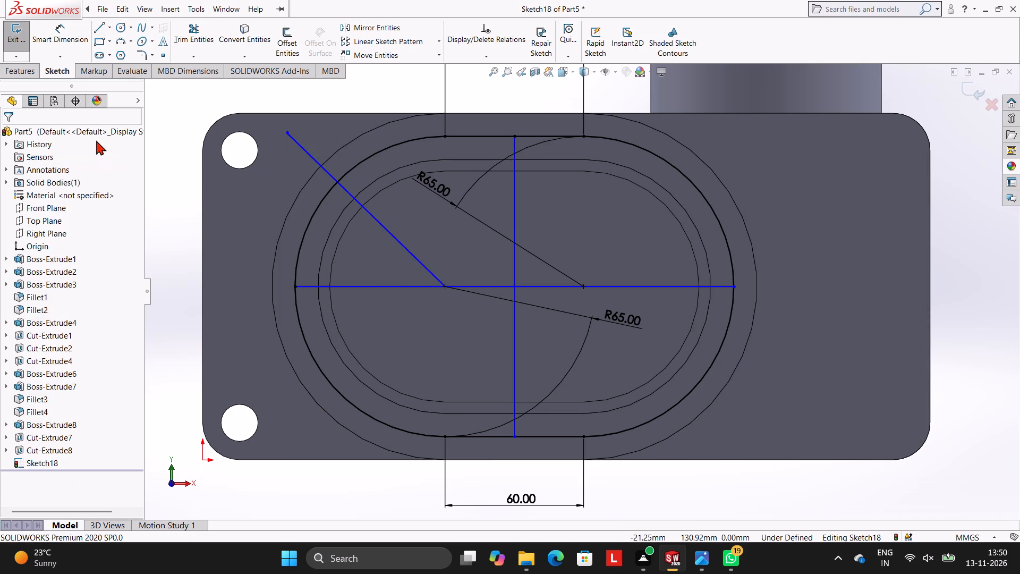
Draw a diagonal line about 89 mm long from the same arc centre, down and outward past the slot outline.
{"action": "left_click", "coordinate": [98, 27]}
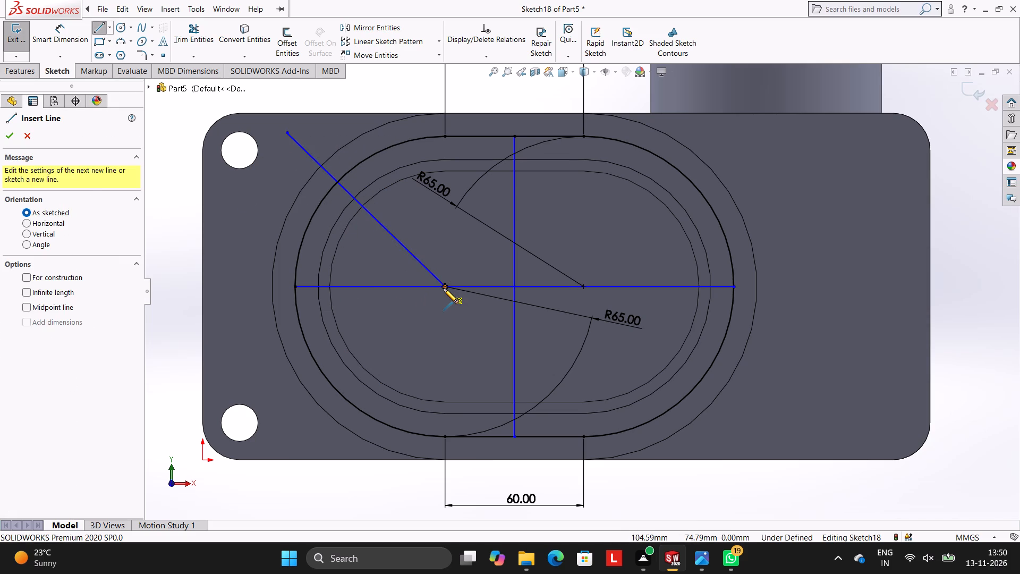
{"action": "left_click", "coordinate": [445, 285]}
{"action": "left_click", "coordinate": [293, 427]}
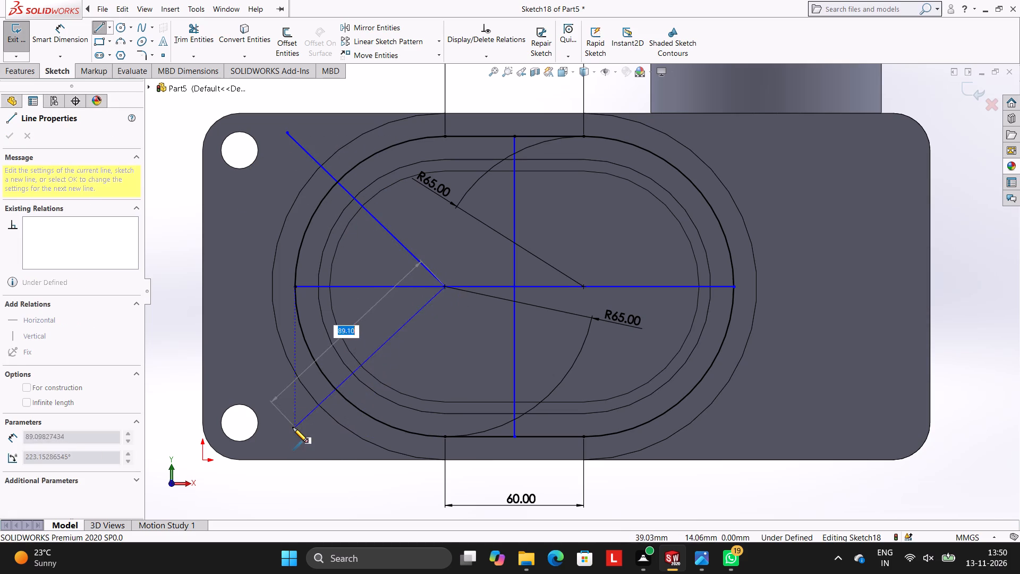
{"action": "key", "text": "Escape"}
{"action": "key", "text": "Escape"}
{"action": "key", "text": "Escape"}
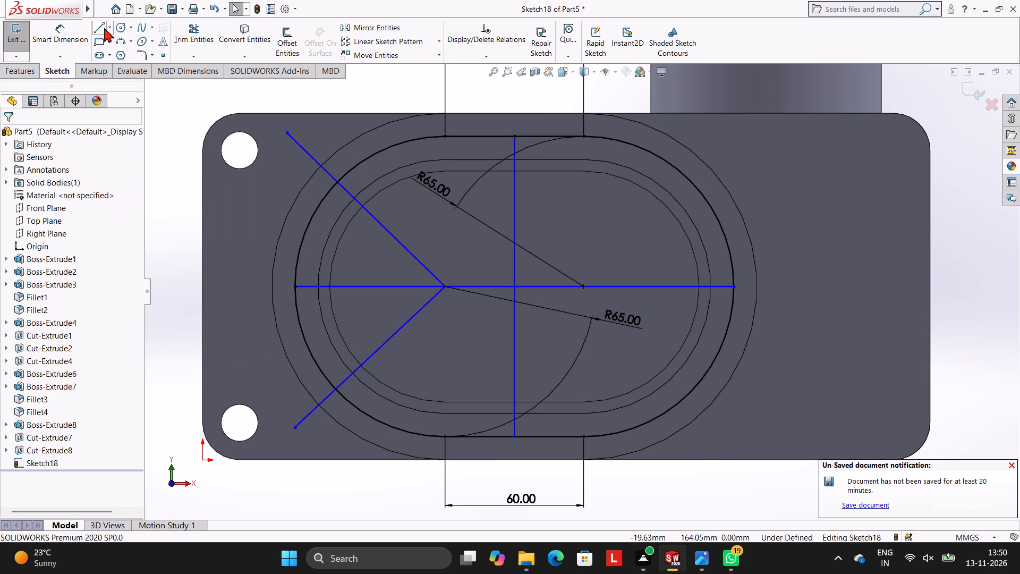
Draw a diagonal line from the arc centre farther from the two holes, up and outward past the slot outline.
{"action": "left_click", "coordinate": [100, 26]}
{"action": "left_click", "coordinate": [581, 286]}
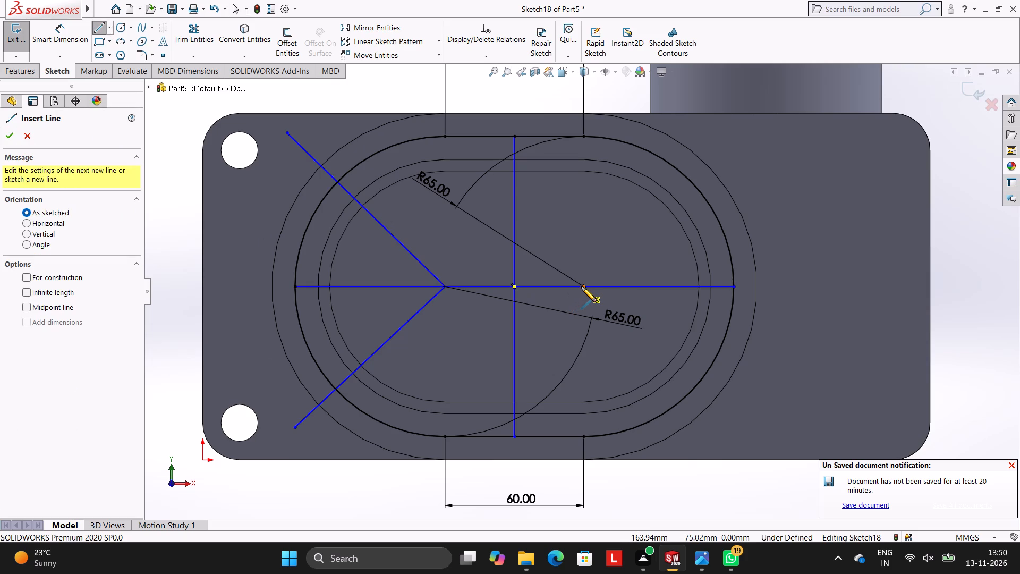
{"action": "left_click", "coordinate": [715, 135]}
{"action": "key", "text": "Escape"}
{"action": "key", "text": "Escape"}
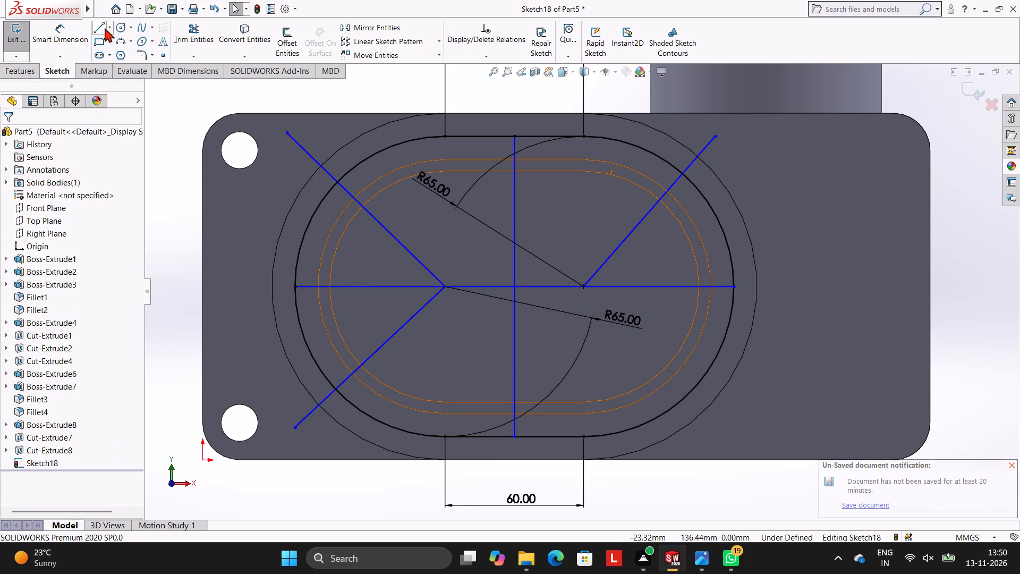
Draw a diagonal line from the farther arc centre, down and outward past the slot outline.
{"action": "left_click", "coordinate": [101, 27]}
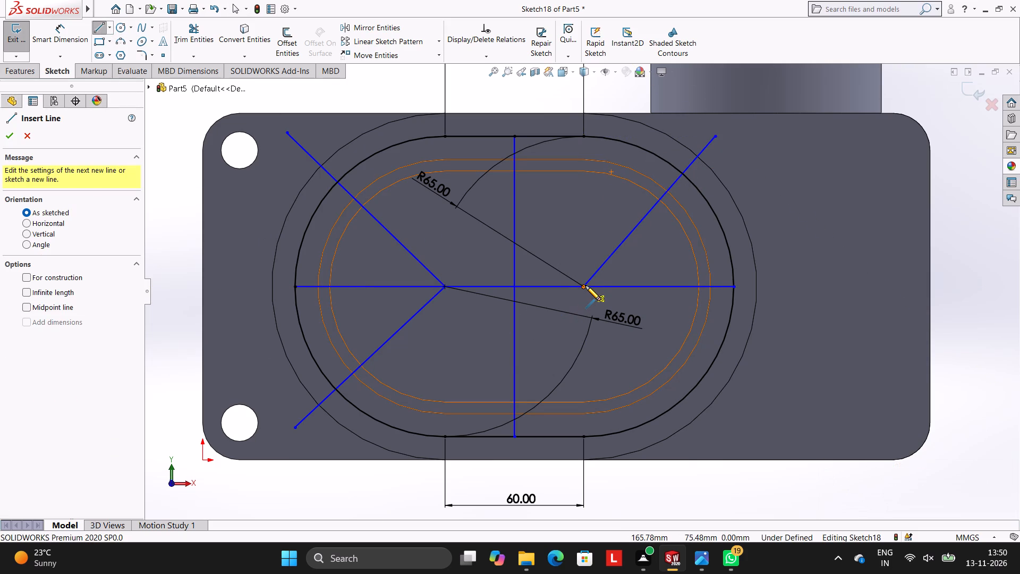
{"action": "left_click", "coordinate": [584, 285]}
{"action": "left_click", "coordinate": [726, 433]}
{"action": "key", "text": "Escape"}
{"action": "key", "text": "Escape"}
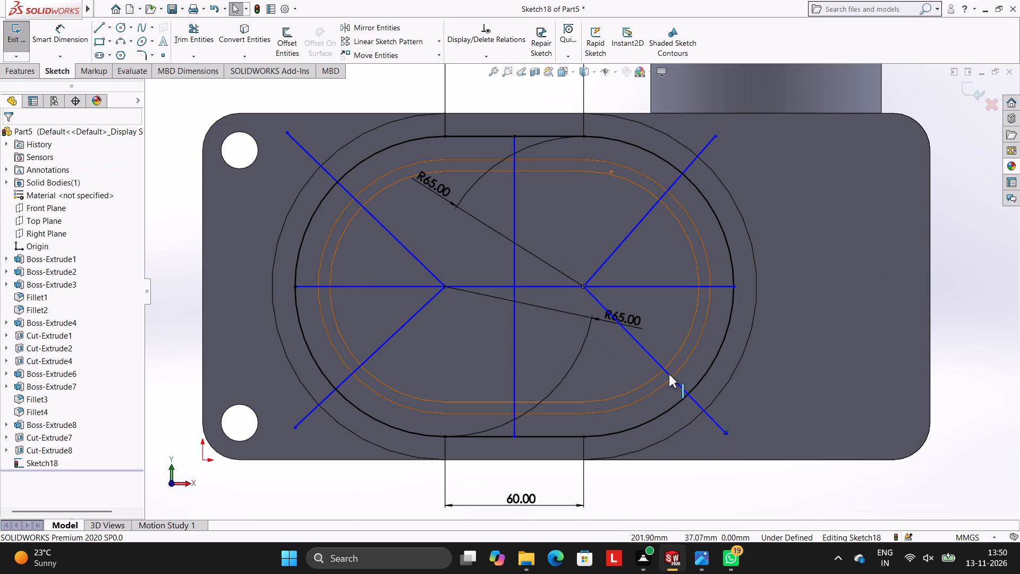
Dimension the angle between the horizontal centre line and the upper diagonal nearest the two holes as 45°.
{"action": "left_click", "coordinate": [63, 27]}
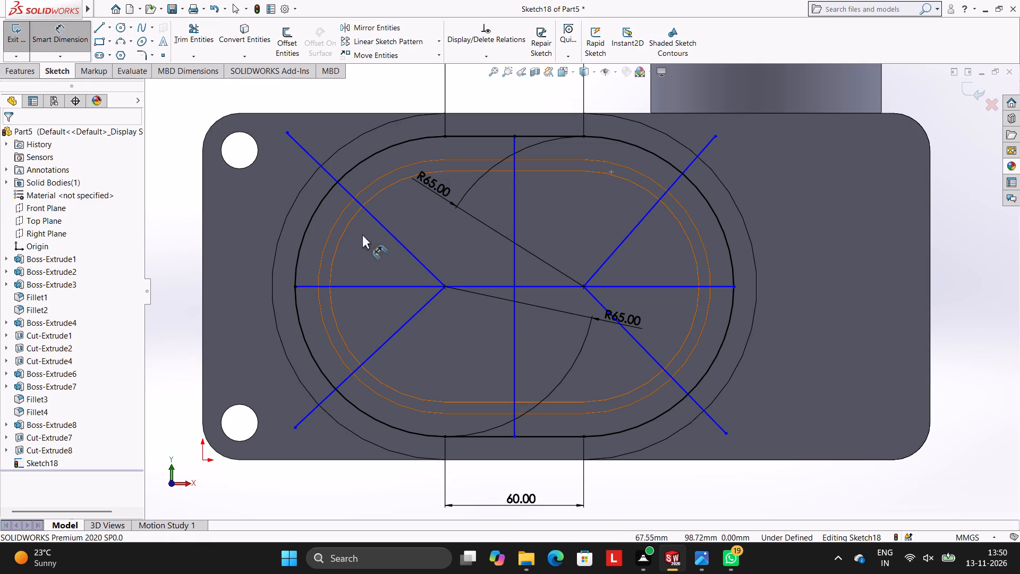
{"action": "left_click", "coordinate": [391, 233]}
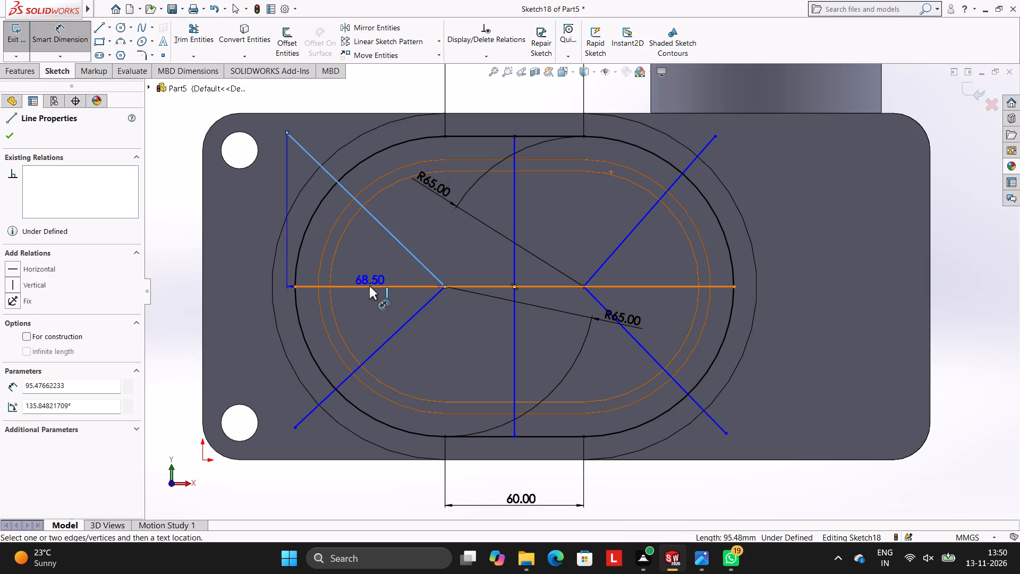
{"action": "left_click", "coordinate": [369, 286]}
{"action": "left_click", "coordinate": [238, 217]}
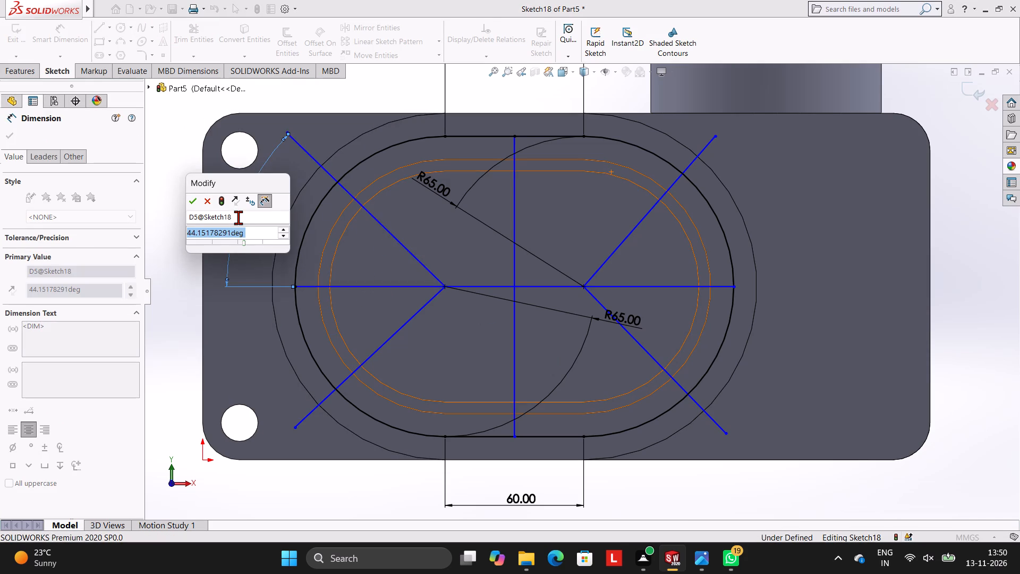
{"action": "type", "text": "45"}
{"action": "key", "text": "Return"}
{"action": "key", "text": "Escape"}
{"action": "key", "text": "Escape"}
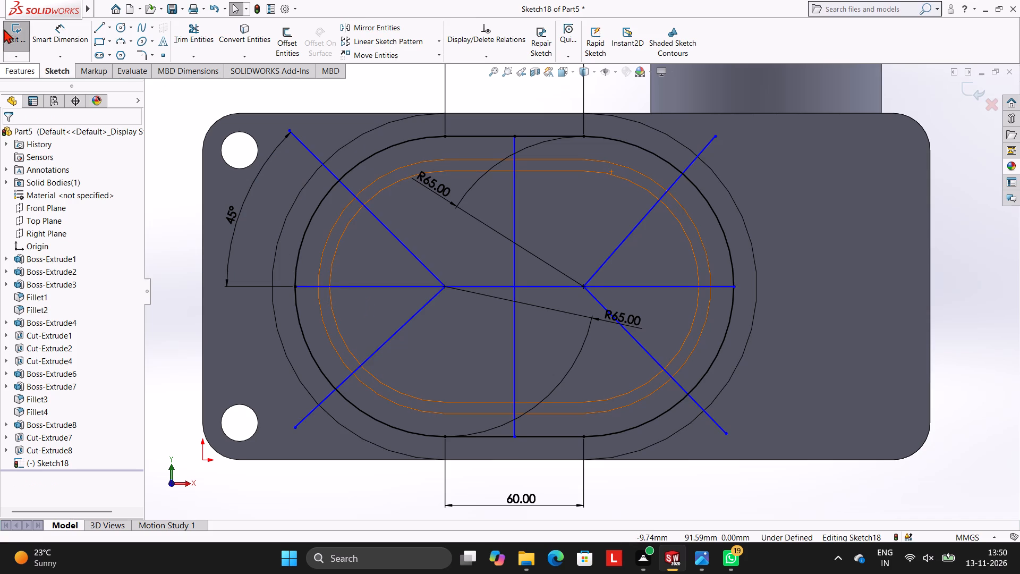
Dimension the angle between the horizontal centre line and the lower diagonal nearest the two holes as 45°.
{"action": "left_click", "coordinate": [80, 28]}
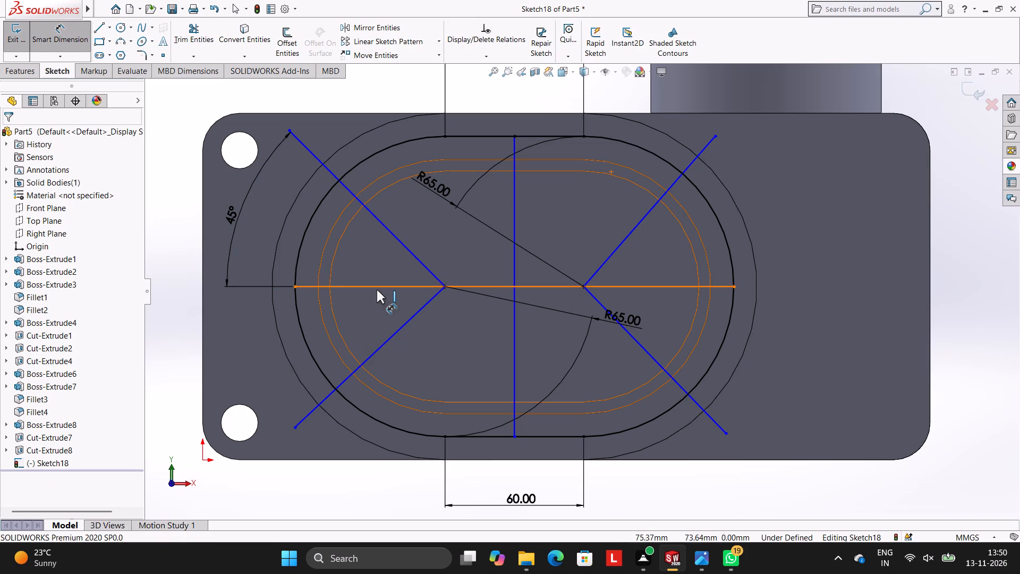
{"action": "left_click", "coordinate": [375, 288]}
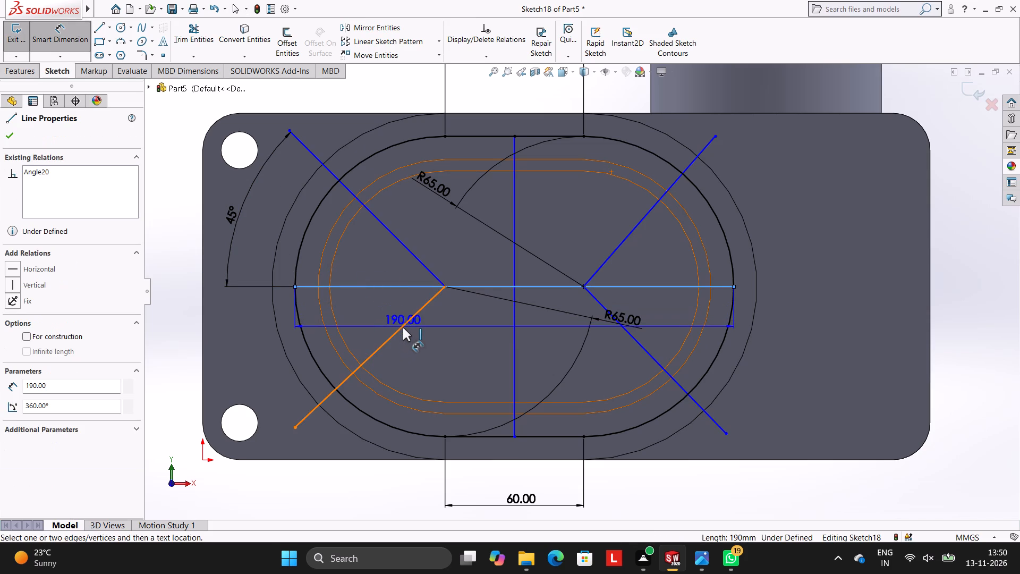
{"action": "left_click", "coordinate": [403, 327]}
{"action": "left_click", "coordinate": [251, 348]}
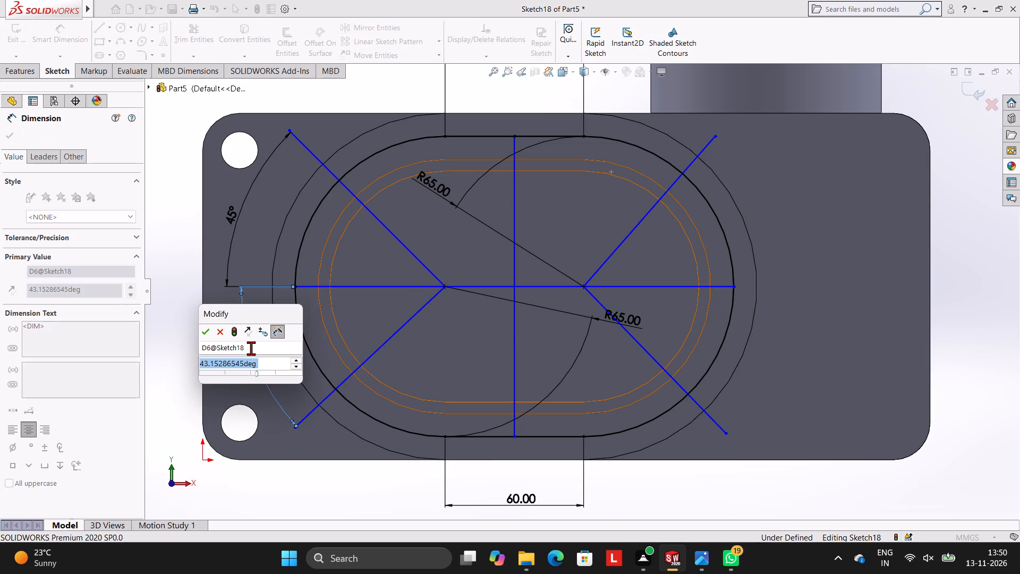
{"action": "type", "text": "45"}
{"action": "key", "text": "Return"}
{"action": "key", "text": "Escape"}
{"action": "key", "text": "Escape"}
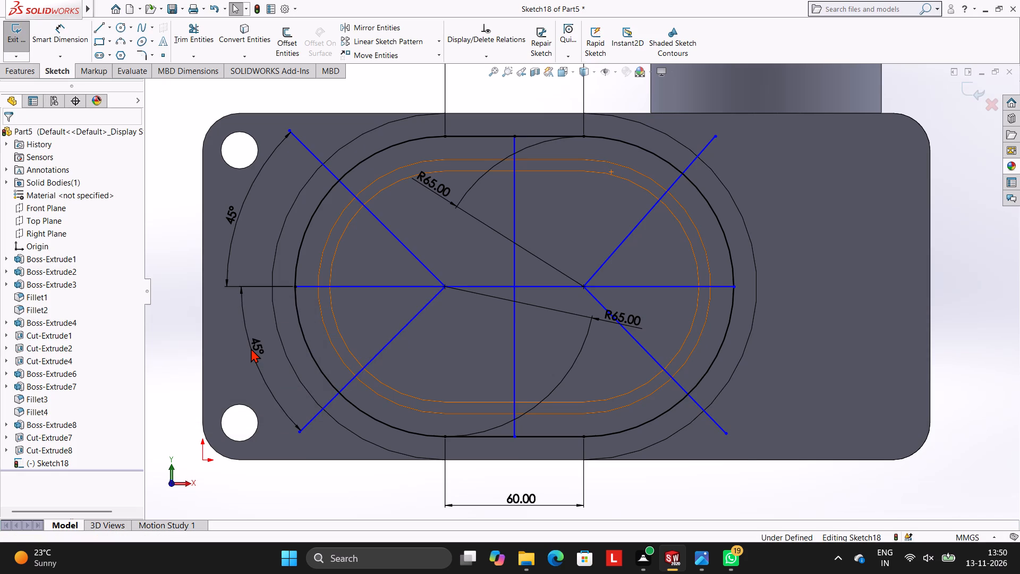
Dimension the angle between the horizontal centre line and the upper diagonal farther from the two holes as 45°.
{"action": "left_click", "coordinate": [86, 32]}
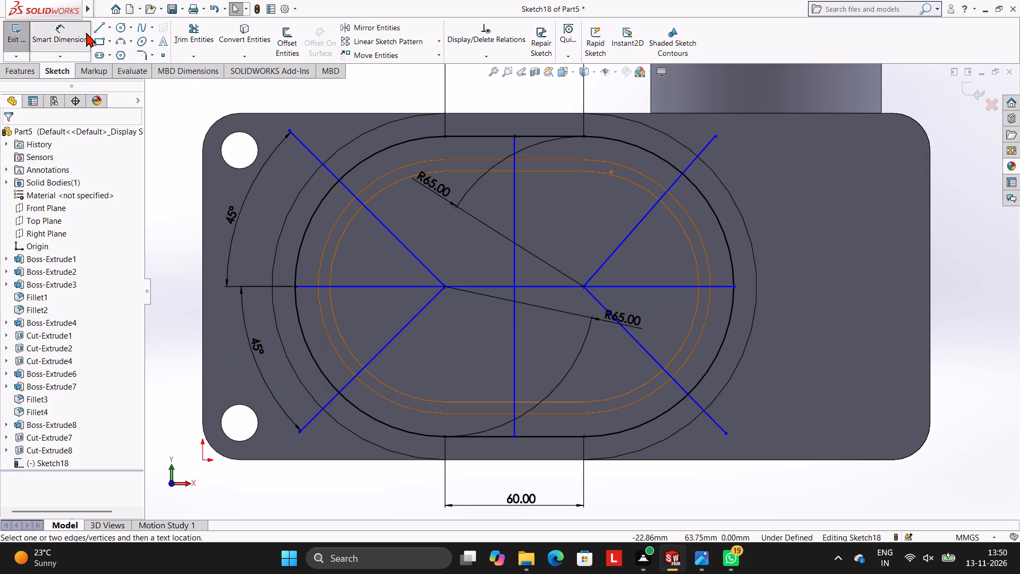
{"action": "left_click", "coordinate": [649, 209]}
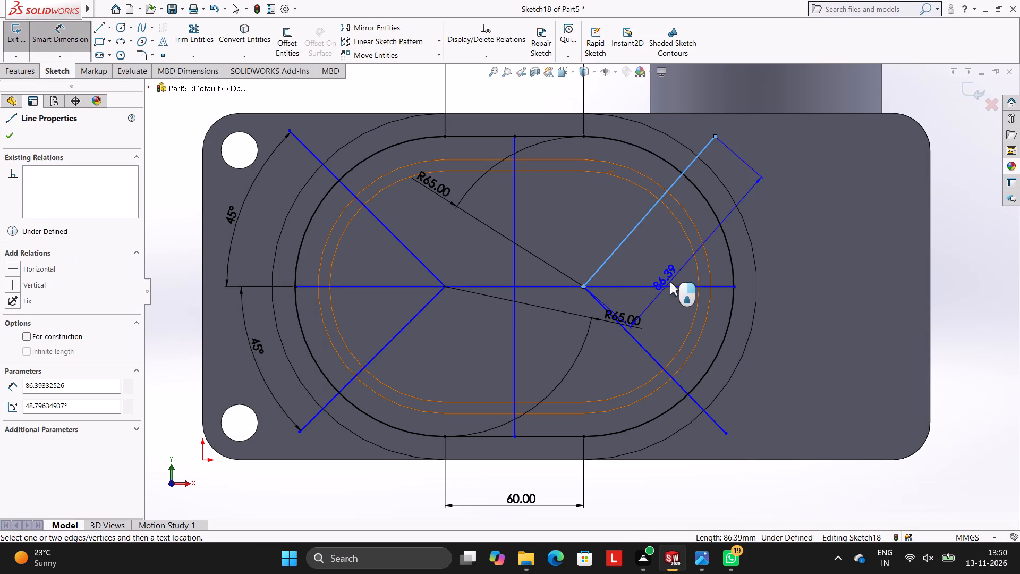
{"action": "left_click", "coordinate": [670, 284]}
{"action": "left_click", "coordinate": [768, 203]}
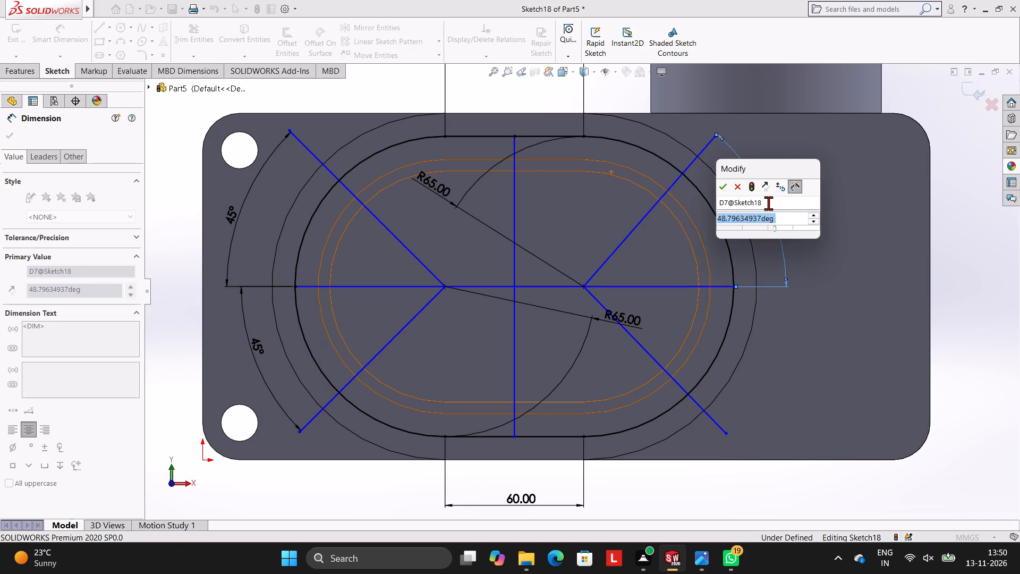
{"action": "type", "text": "45"}
{"action": "key", "text": "Return"}
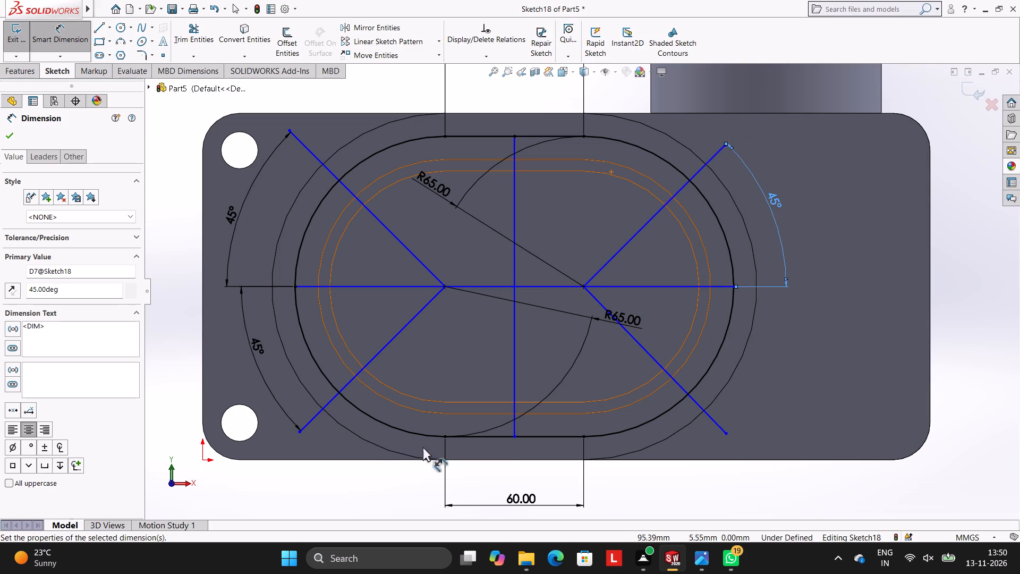
Dimension the angle between the horizontal centre line and the lower diagonal farther from the two holes as 45°.
{"action": "left_click", "coordinate": [673, 284]}
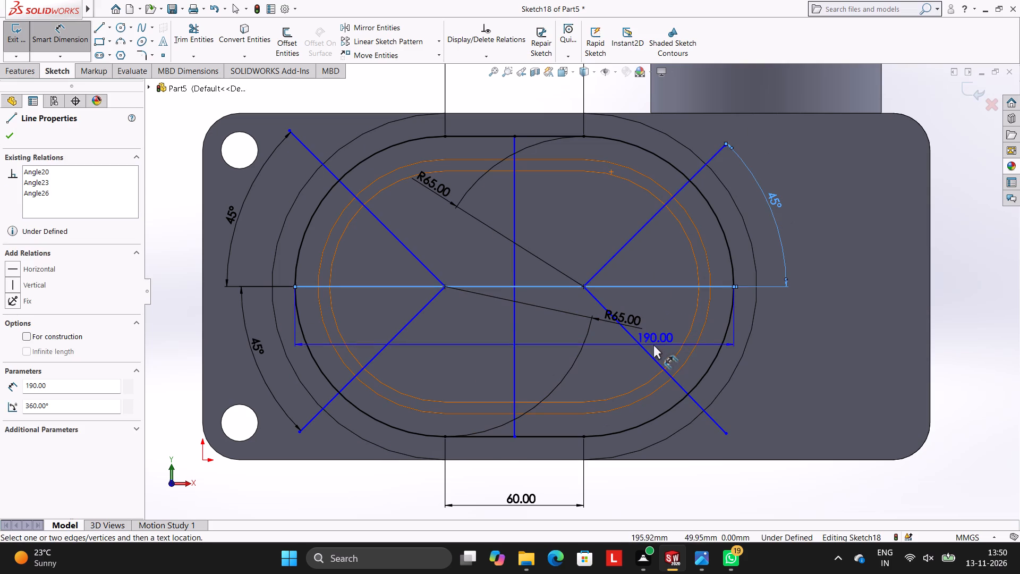
{"action": "left_click", "coordinate": [649, 352]}
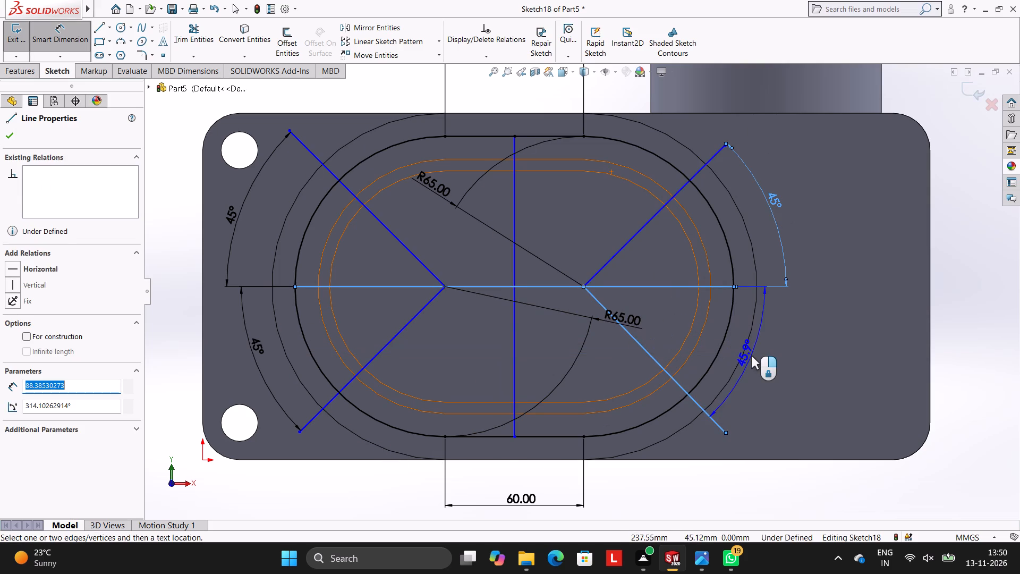
{"action": "left_click", "coordinate": [751, 356]}
{"action": "type", "text": "45"}
{"action": "key", "text": "Return"}
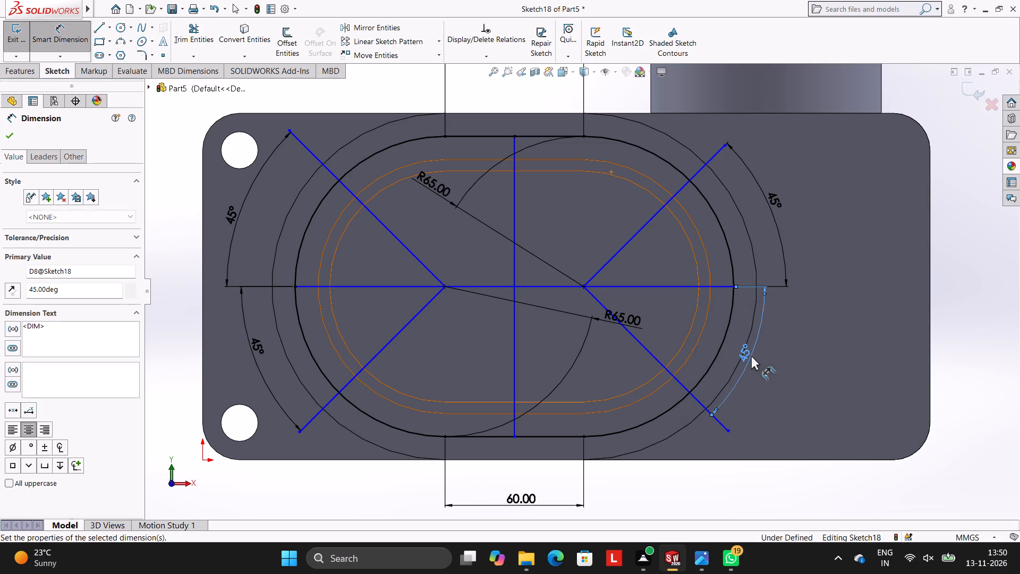
{"action": "key", "text": "Escape"}
{"action": "key", "text": "Escape"}
{"action": "key", "text": "Escape"}
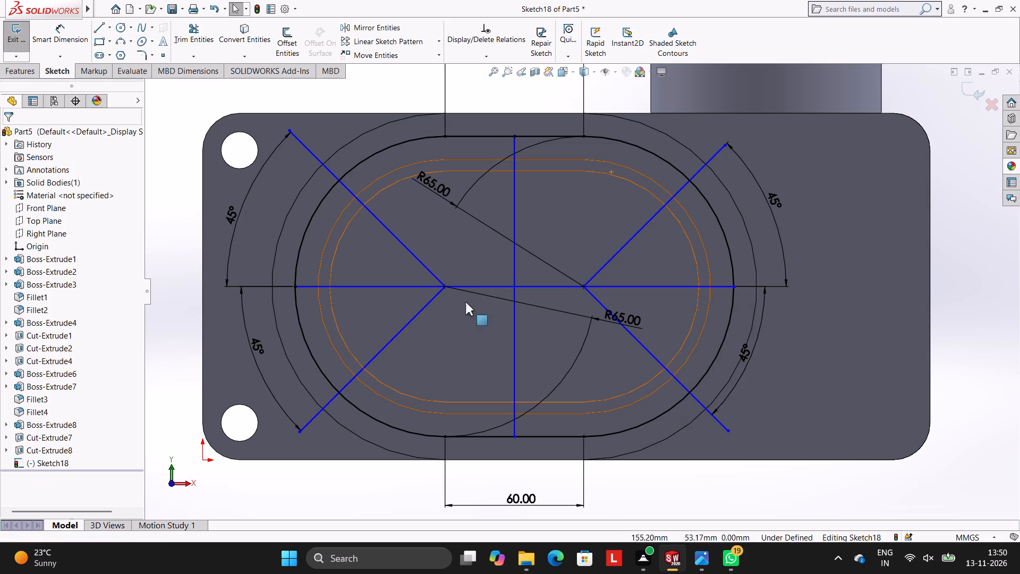
Trim the ends of all four 45° diagonals that extend beyond the slot outline.
{"action": "left_click", "coordinate": [201, 36]}
{"action": "left_click", "coordinate": [301, 146]}
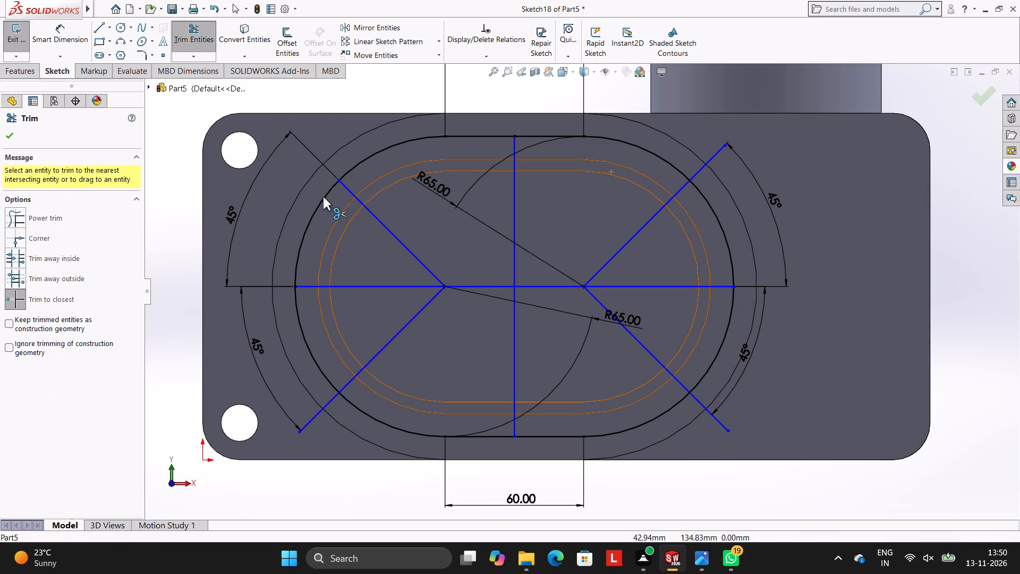
{"action": "left_click", "coordinate": [310, 425]}
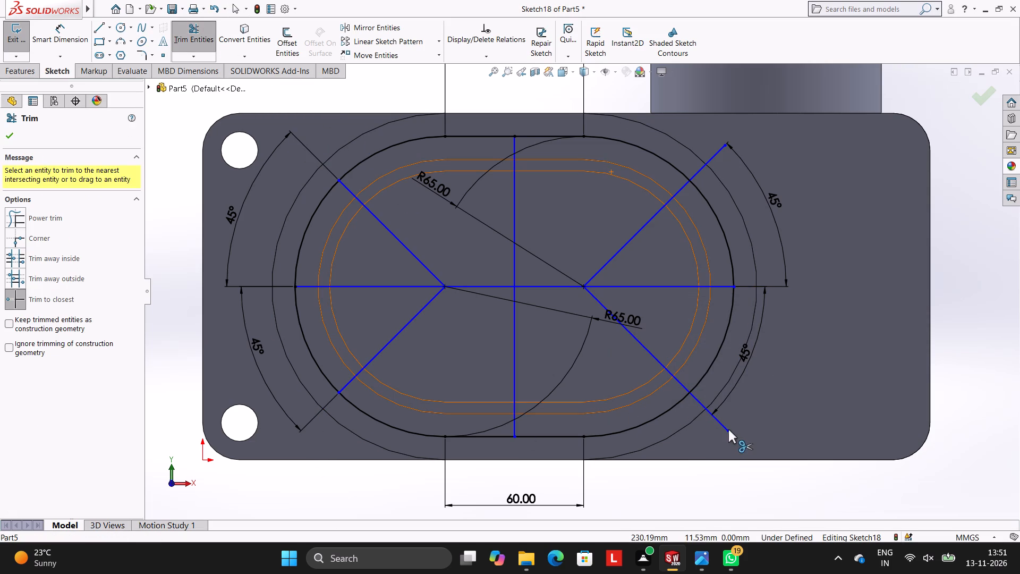
{"action": "left_click", "coordinate": [726, 429]}
{"action": "left_click", "coordinate": [719, 152]}
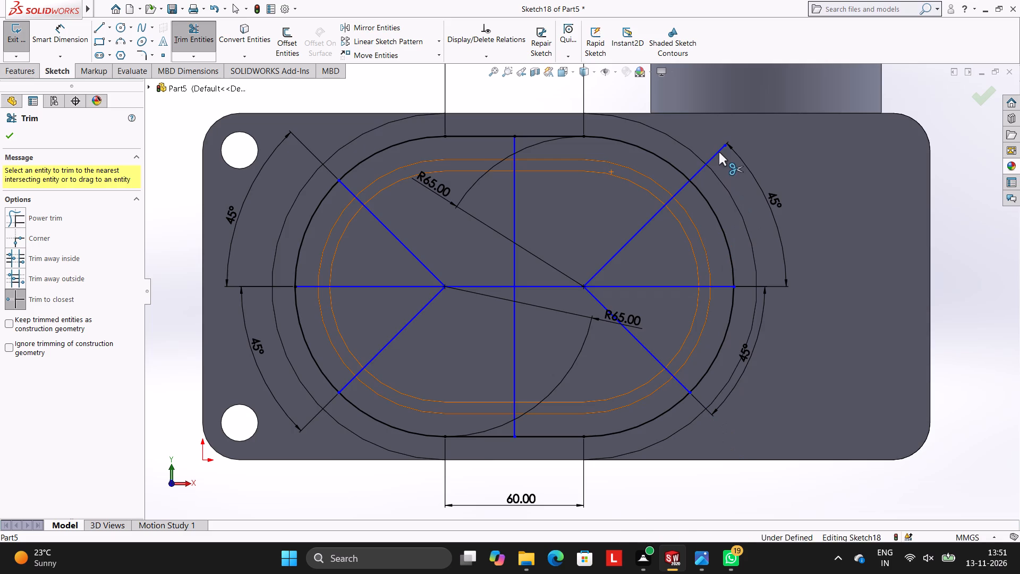
Trim away both halves of the vertical centre line inside the slot outline.
{"action": "scroll", "coordinate": [546, 212], "scroll_direction": "up", "scroll_amount": 1}
{"action": "scroll", "coordinate": [546, 212], "scroll_direction": "down", "scroll_amount": 2}
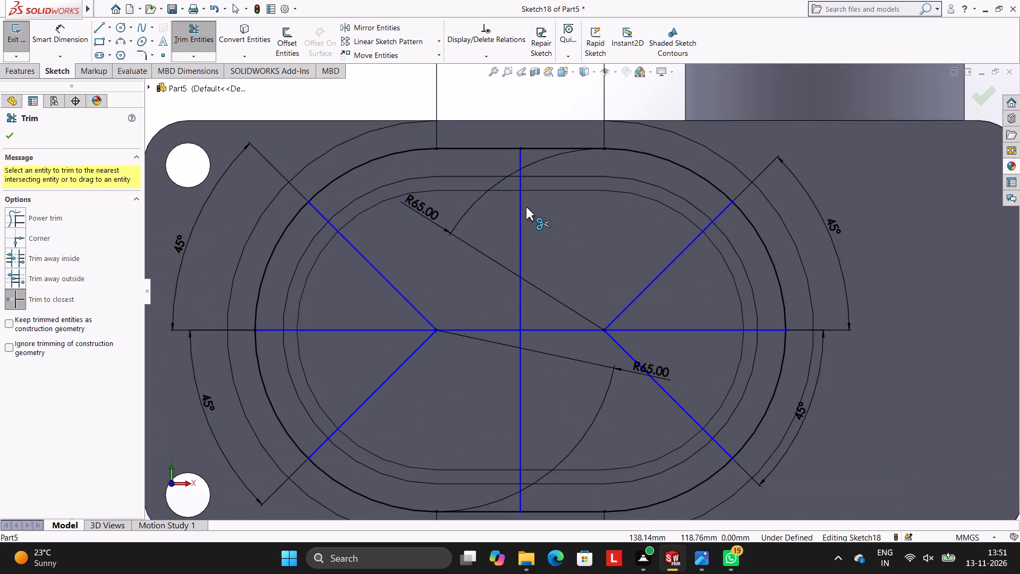
{"action": "left_click", "coordinate": [521, 209]}
{"action": "left_click", "coordinate": [522, 374]}
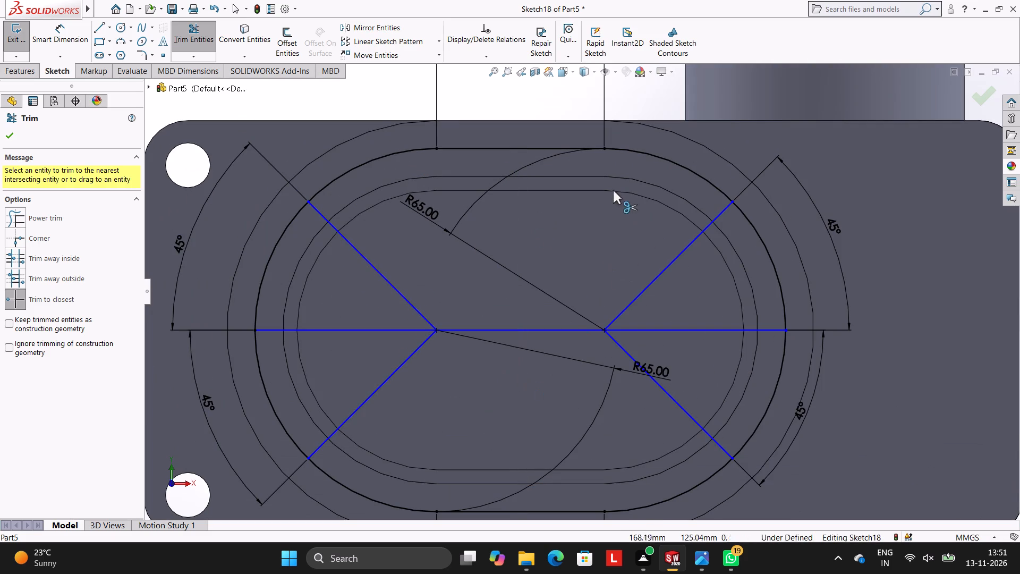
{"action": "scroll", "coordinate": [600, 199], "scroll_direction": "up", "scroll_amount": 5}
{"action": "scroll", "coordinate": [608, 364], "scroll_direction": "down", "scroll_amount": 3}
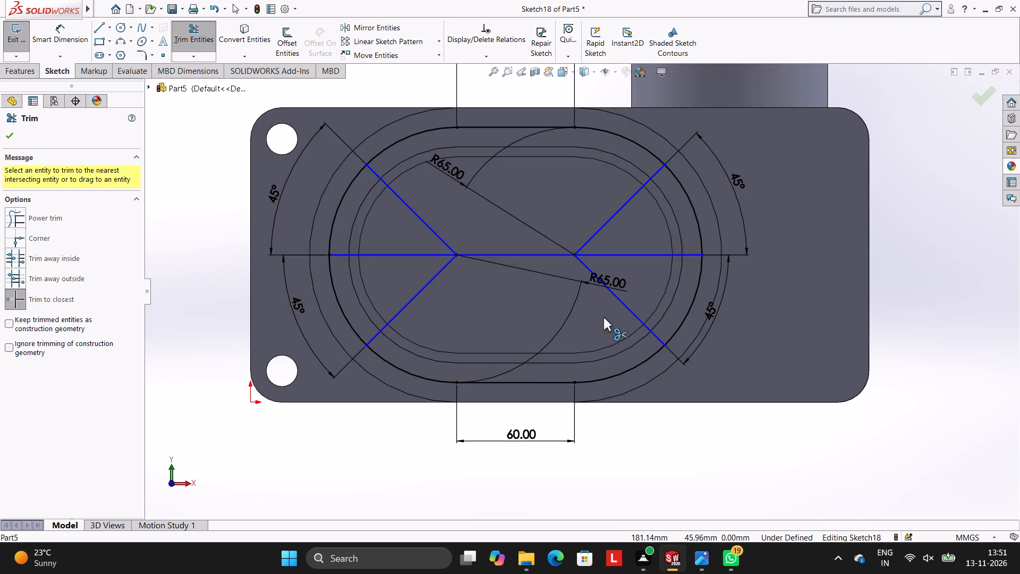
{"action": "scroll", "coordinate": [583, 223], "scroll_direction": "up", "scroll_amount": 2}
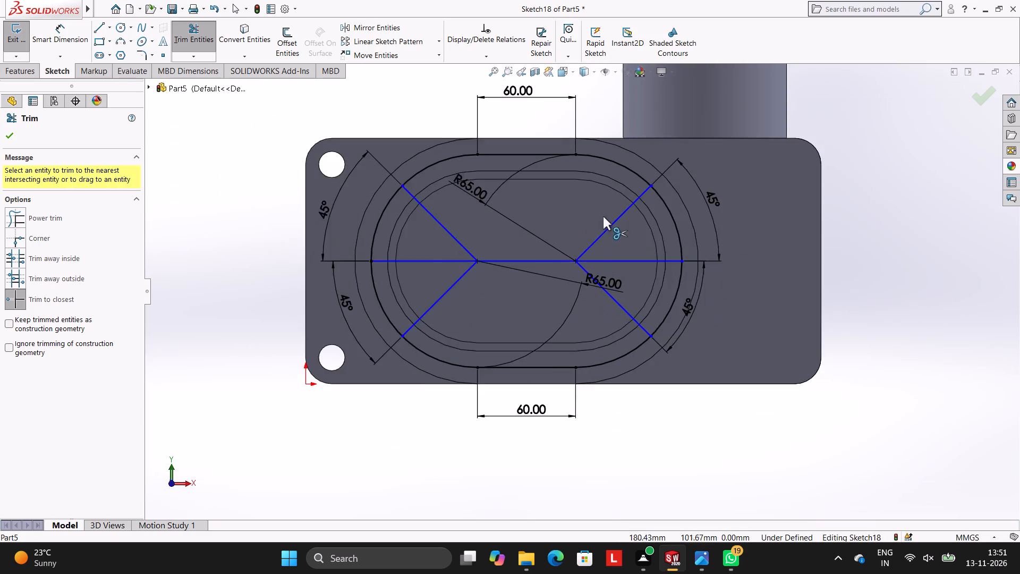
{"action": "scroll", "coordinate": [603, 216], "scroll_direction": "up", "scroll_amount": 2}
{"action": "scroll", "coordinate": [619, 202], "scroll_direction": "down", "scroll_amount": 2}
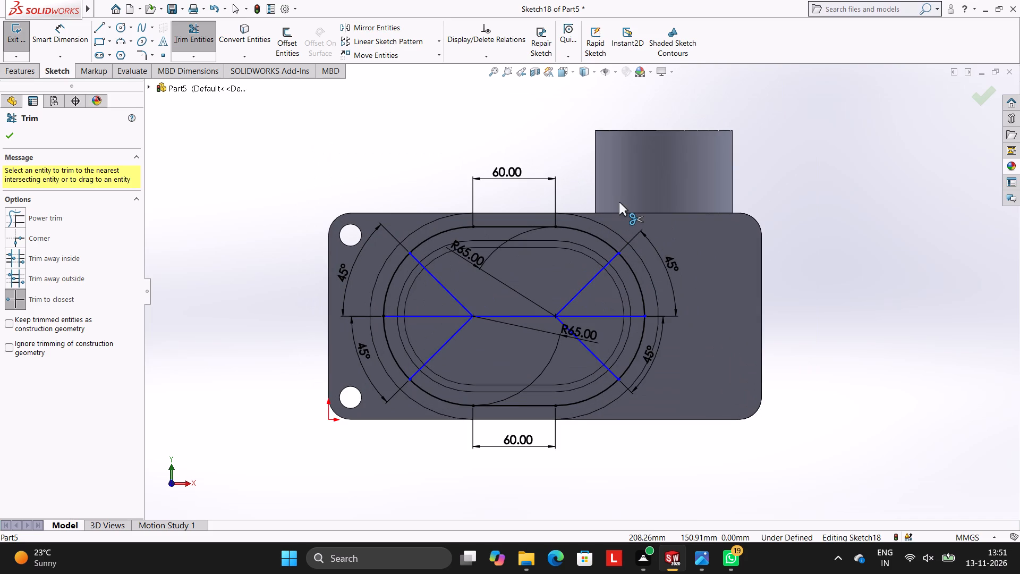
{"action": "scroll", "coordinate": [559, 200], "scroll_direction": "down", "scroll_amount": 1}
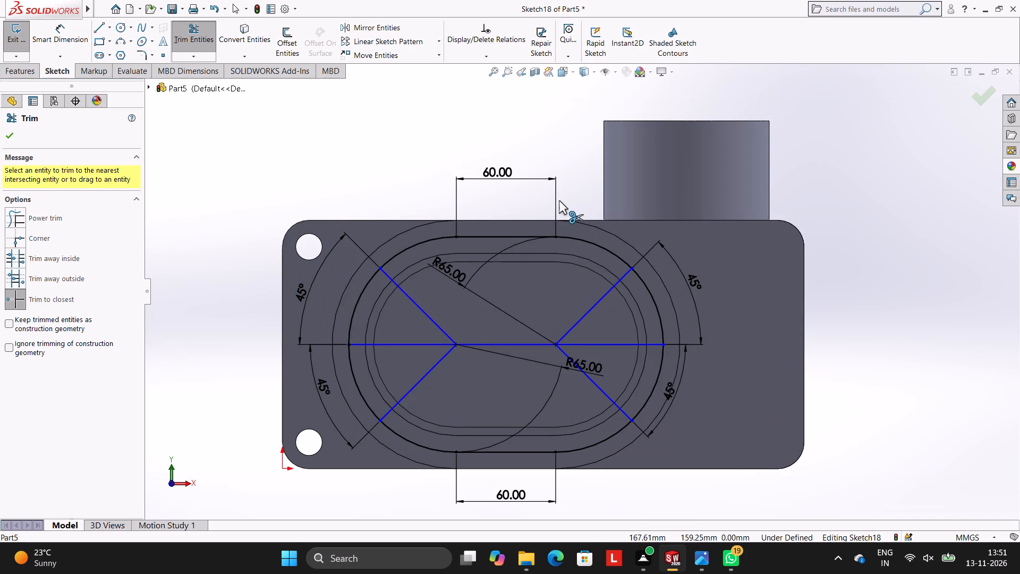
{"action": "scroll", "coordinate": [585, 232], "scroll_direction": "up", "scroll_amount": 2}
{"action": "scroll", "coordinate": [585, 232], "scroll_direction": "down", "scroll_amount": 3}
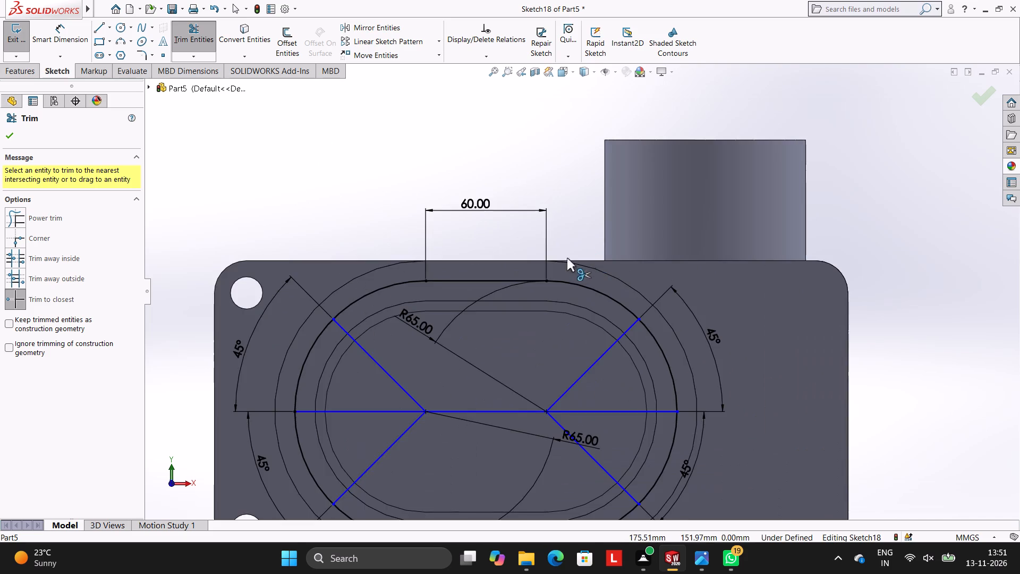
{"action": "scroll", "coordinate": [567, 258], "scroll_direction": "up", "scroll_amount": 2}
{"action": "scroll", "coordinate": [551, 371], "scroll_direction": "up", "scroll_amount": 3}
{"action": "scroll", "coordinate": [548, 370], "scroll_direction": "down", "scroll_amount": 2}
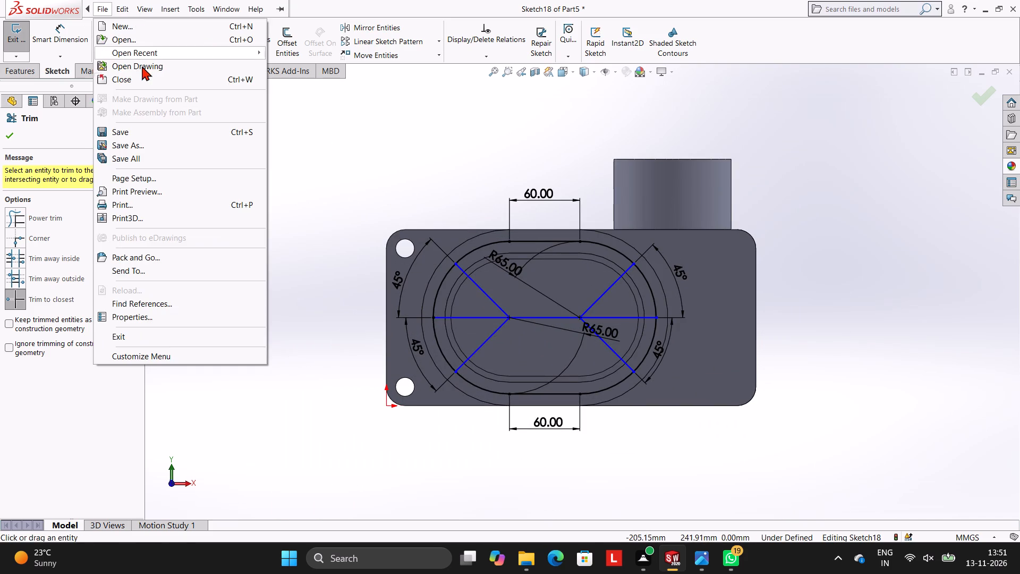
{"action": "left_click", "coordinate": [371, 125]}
Draw an 8 mm diameter circle where the horizontal centre line meets the slot outline nearest the two holes.
{"action": "left_click", "coordinate": [121, 30]}
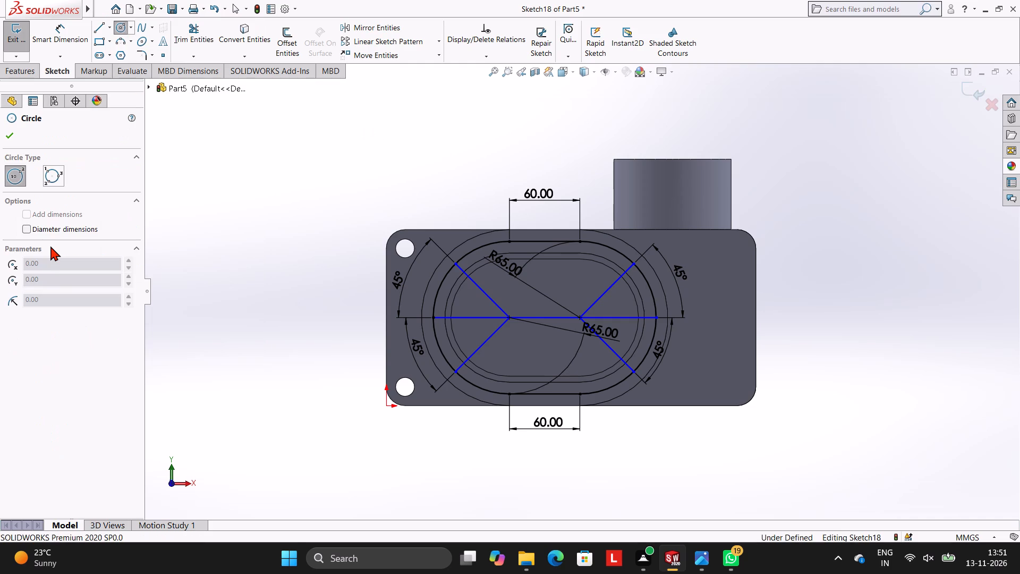
{"action": "left_click", "coordinate": [50, 233]}
{"action": "scroll", "coordinate": [411, 276], "scroll_direction": "down", "scroll_amount": 4}
{"action": "scroll", "coordinate": [593, 315], "scroll_direction": "up", "scroll_amount": 1}
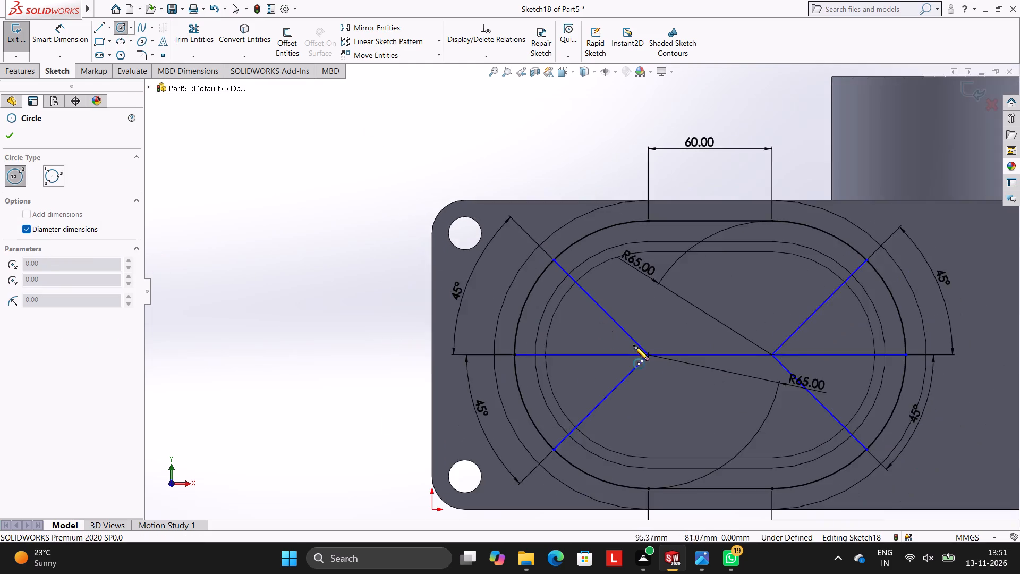
{"action": "scroll", "coordinate": [644, 355], "scroll_direction": "down", "scroll_amount": 4}
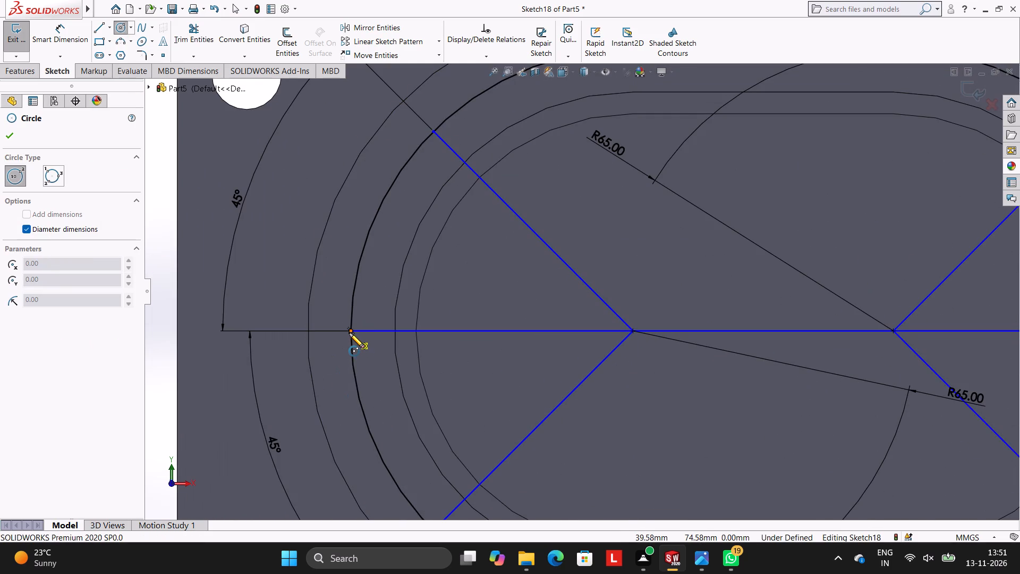
{"action": "left_click", "coordinate": [349, 330]}
{"action": "key", "text": "8"}
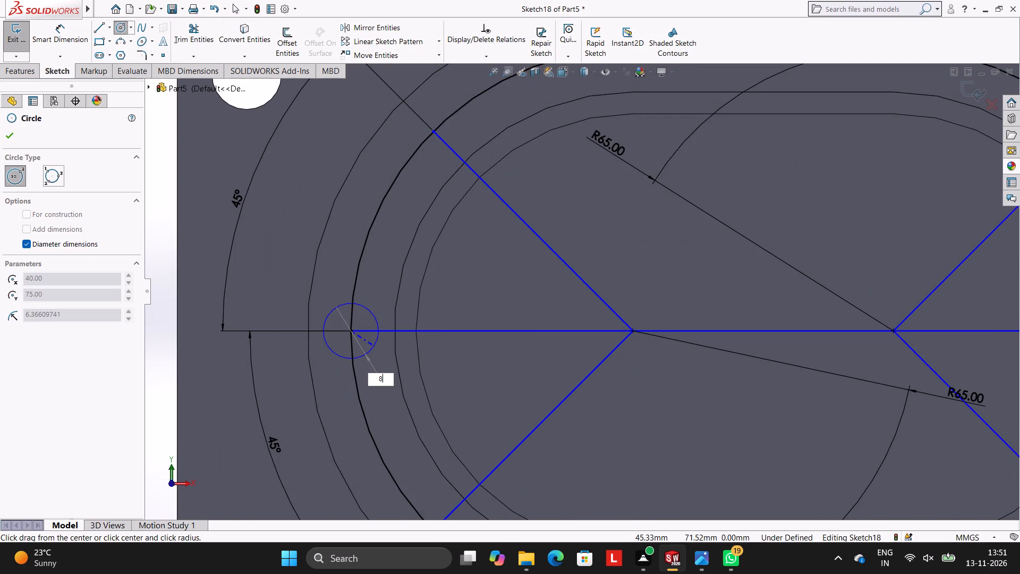
{"action": "key", "text": "Return"}
{"action": "key", "text": "Escape"}
{"action": "key", "text": "Escape"}
{"action": "key", "text": "Escape"}
{"action": "key", "text": "Escape"}
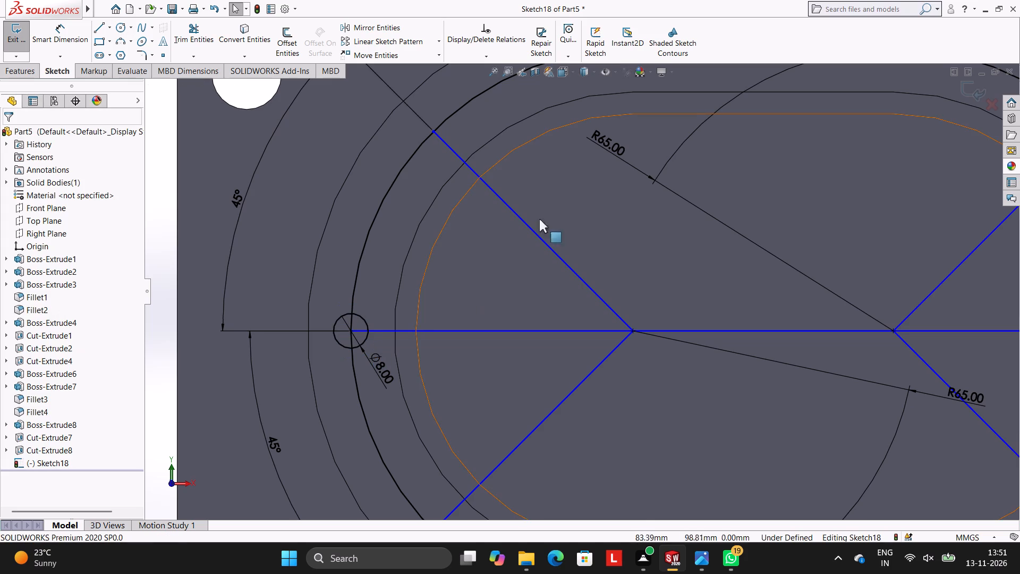
Draw an 8 mm diameter circle at the outer end of the upper diagonal nearest the two holes.
{"action": "left_click", "coordinate": [119, 27]}
{"action": "scroll", "coordinate": [491, 276], "scroll_direction": "up", "scroll_amount": 2}
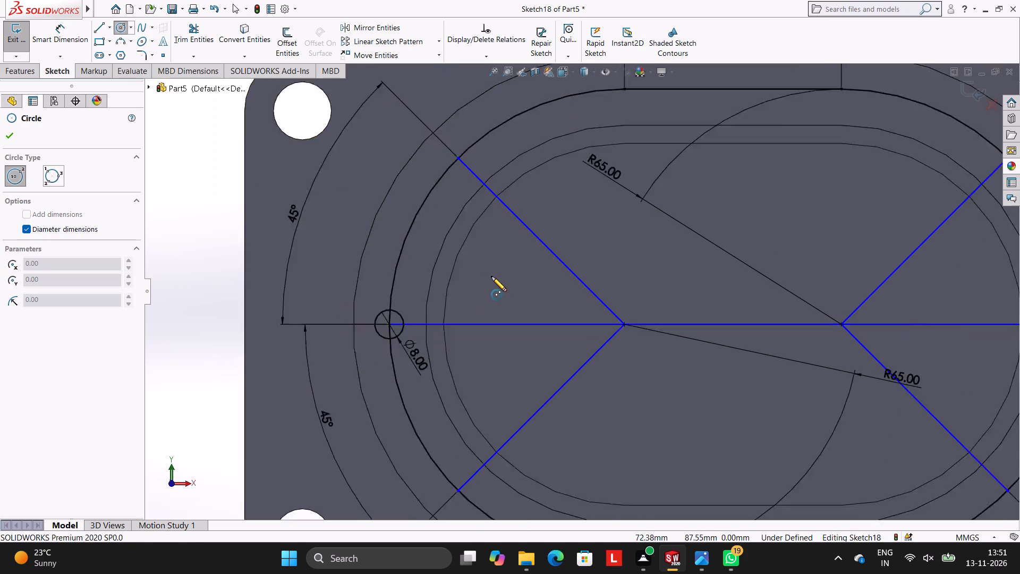
{"action": "scroll", "coordinate": [491, 276], "scroll_direction": "up", "scroll_amount": 1}
{"action": "scroll", "coordinate": [491, 276], "scroll_direction": "down", "scroll_amount": 3}
{"action": "left_click", "coordinate": [514, 144]}
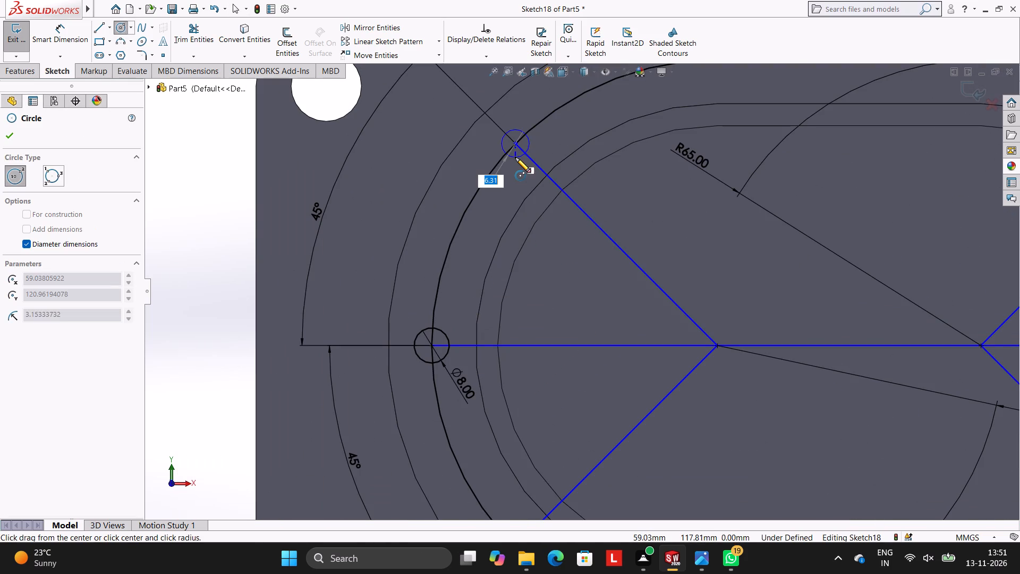
{"action": "key", "text": "8"}
{"action": "key", "text": "Return"}
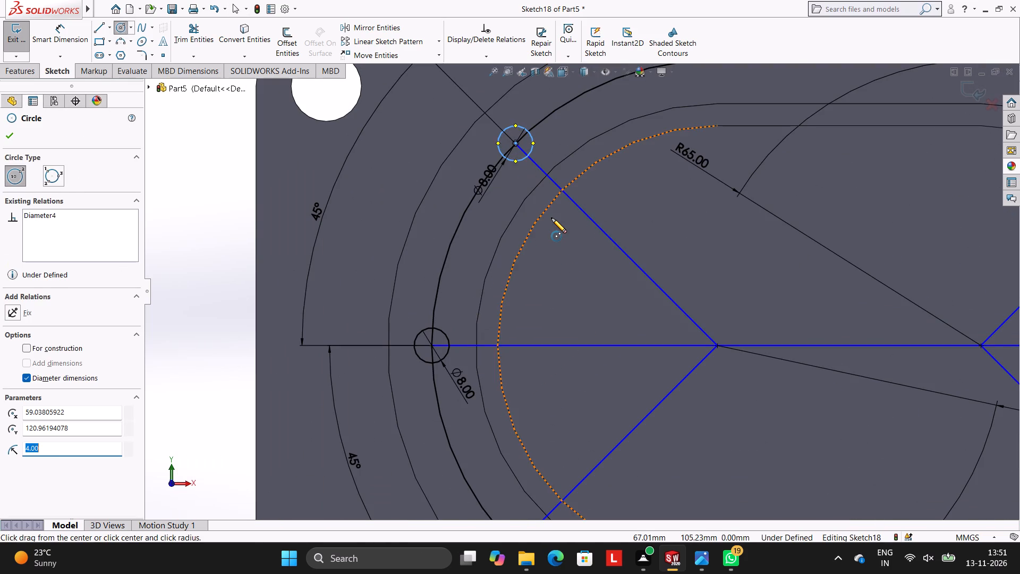
{"action": "key", "text": "Escape"}
{"action": "key", "text": "Escape"}
Draw an 8 mm diameter circle at the outer end of the lower diagonal nearest the two holes.
{"action": "scroll", "coordinate": [623, 323], "scroll_direction": "up", "scroll_amount": 4}
{"action": "scroll", "coordinate": [636, 306], "scroll_direction": "down", "scroll_amount": 2}
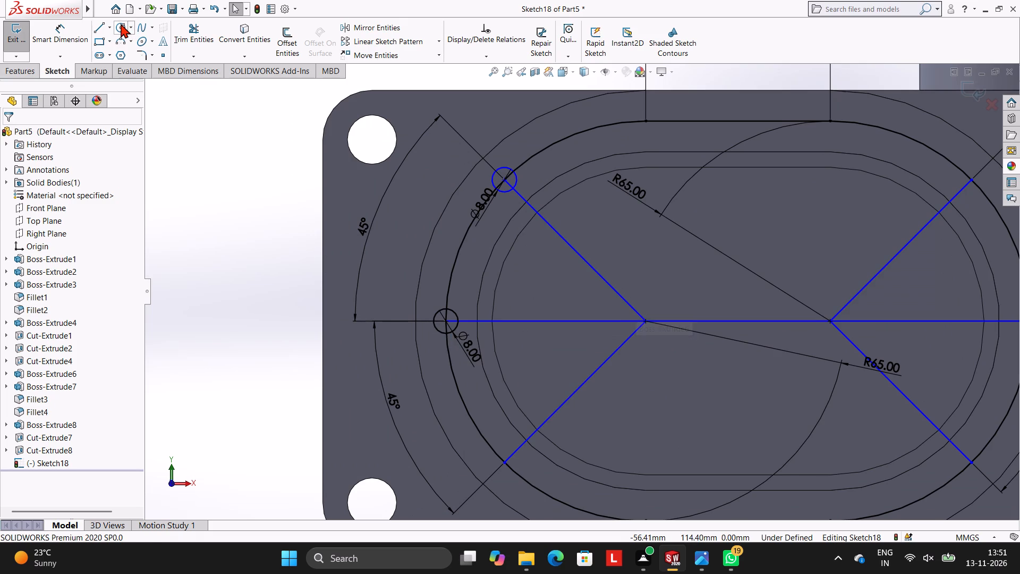
{"action": "left_click", "coordinate": [121, 23]}
{"action": "scroll", "coordinate": [584, 392], "scroll_direction": "up", "scroll_amount": 2}
{"action": "scroll", "coordinate": [584, 392], "scroll_direction": "down", "scroll_amount": 3}
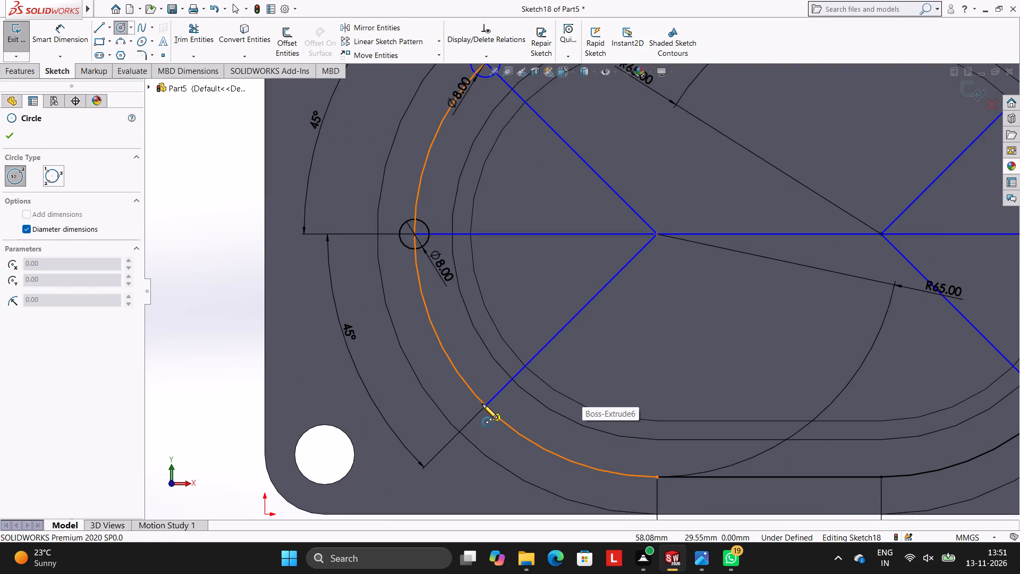
{"action": "left_click", "coordinate": [484, 405]}
{"action": "key", "text": "8"}
{"action": "key", "text": "Return"}
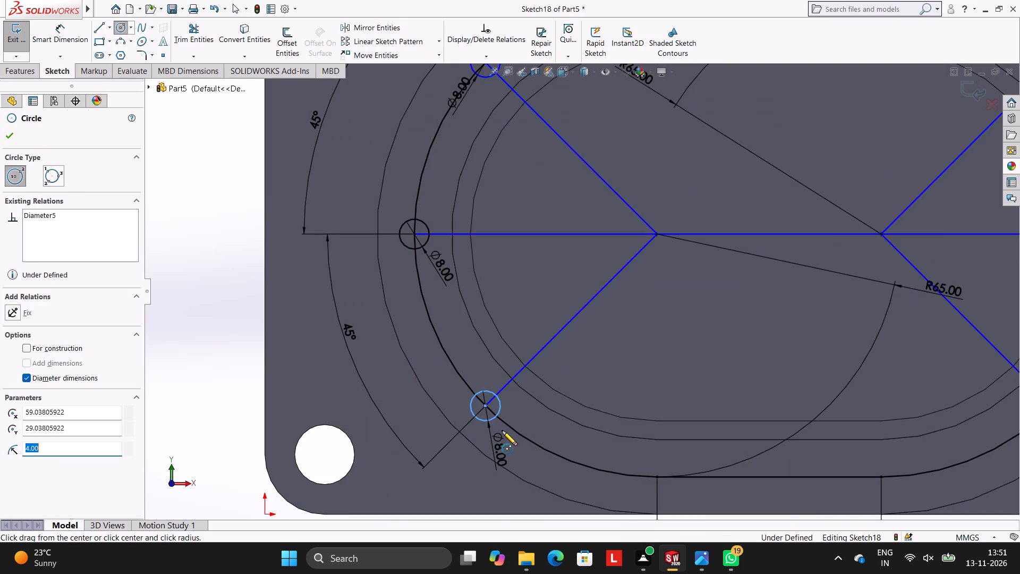
{"action": "key", "text": "Escape"}
{"action": "key", "text": "Escape"}
Draw an 8 mm diameter circle at the outer end of the upper diagonal farther from the two holes.
{"action": "scroll", "coordinate": [696, 340], "scroll_direction": "up", "scroll_amount": 3}
{"action": "scroll", "coordinate": [814, 266], "scroll_direction": "up", "scroll_amount": 4}
{"action": "scroll", "coordinate": [814, 266], "scroll_direction": "down", "scroll_amount": 1}
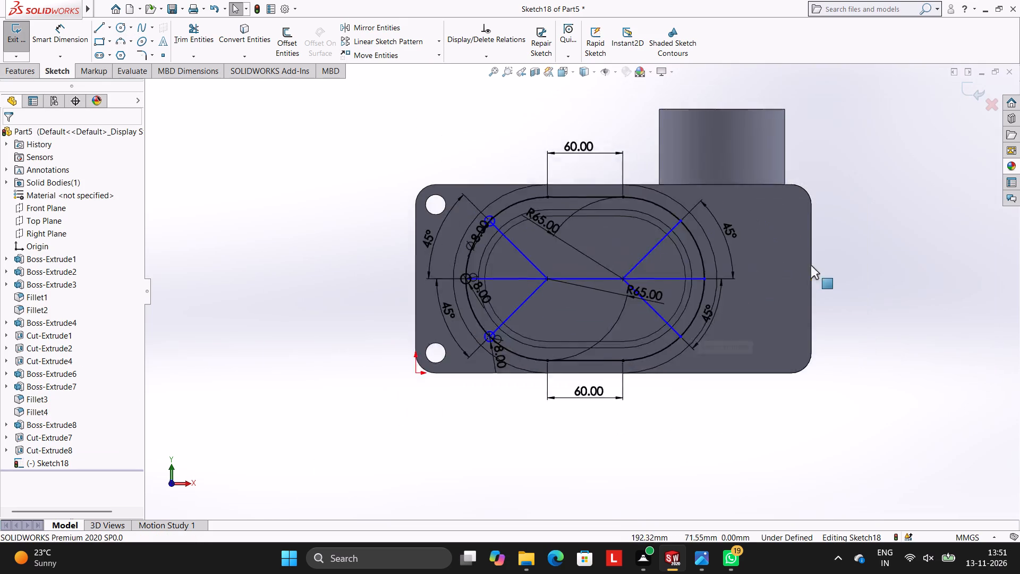
{"action": "scroll", "coordinate": [811, 265], "scroll_direction": "down", "scroll_amount": 2}
{"action": "left_click", "coordinate": [122, 23]}
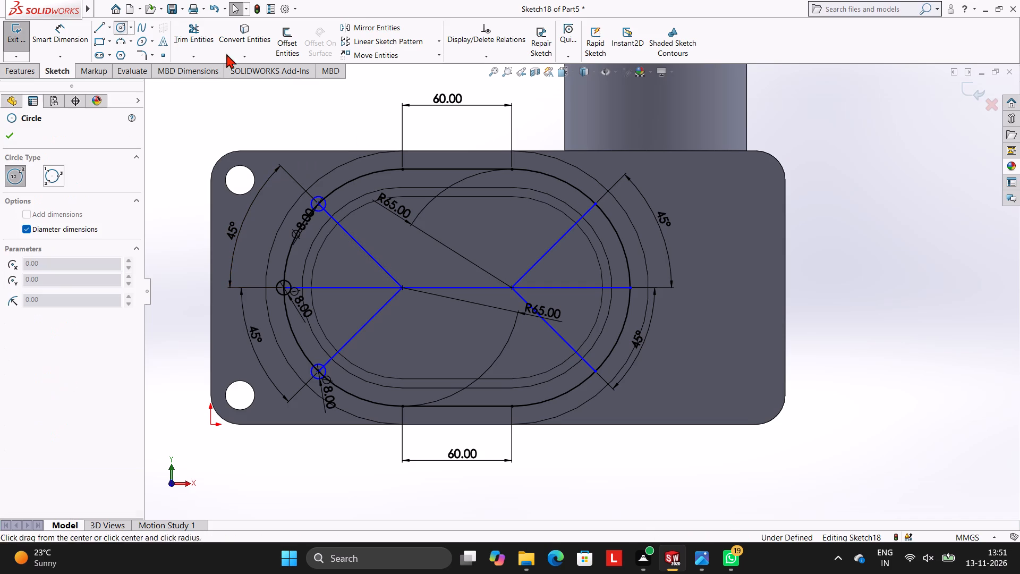
{"action": "scroll", "coordinate": [590, 183], "scroll_direction": "down", "scroll_amount": 2}
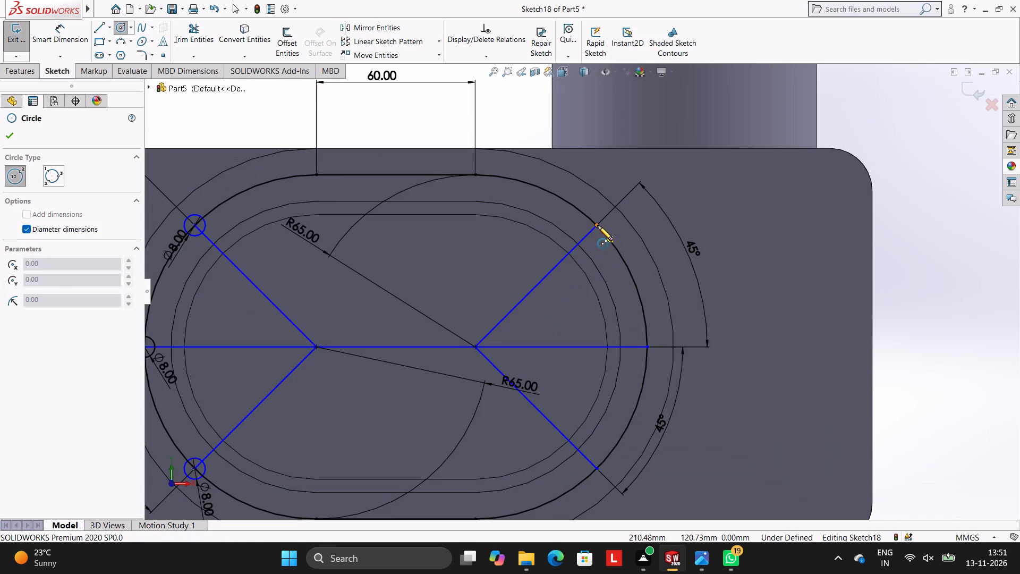
{"action": "left_click", "coordinate": [597, 225]}
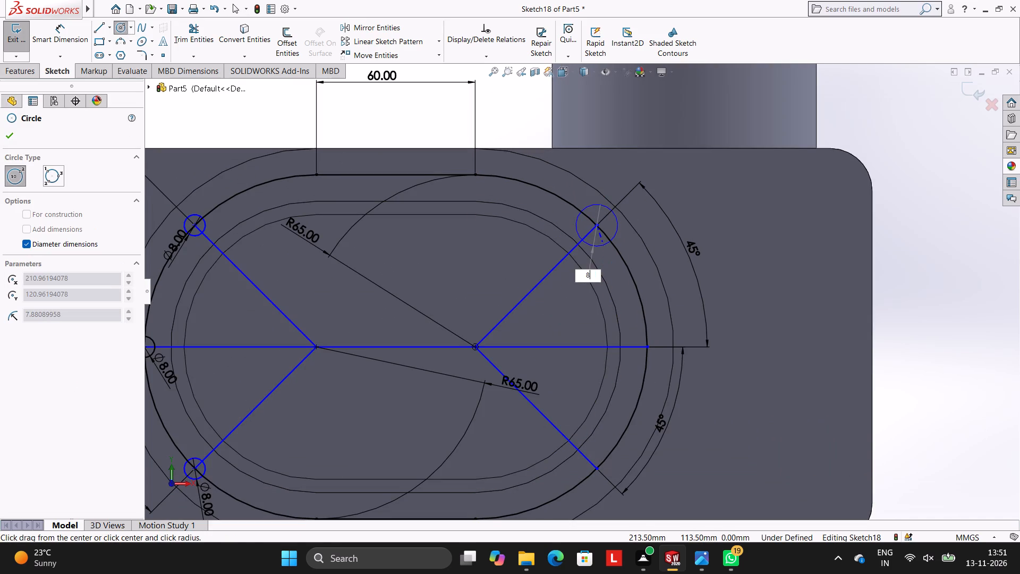
{"action": "key", "text": "8"}
{"action": "key", "text": "Return"}
{"action": "key", "text": "Escape"}
{"action": "key", "text": "Escape"}
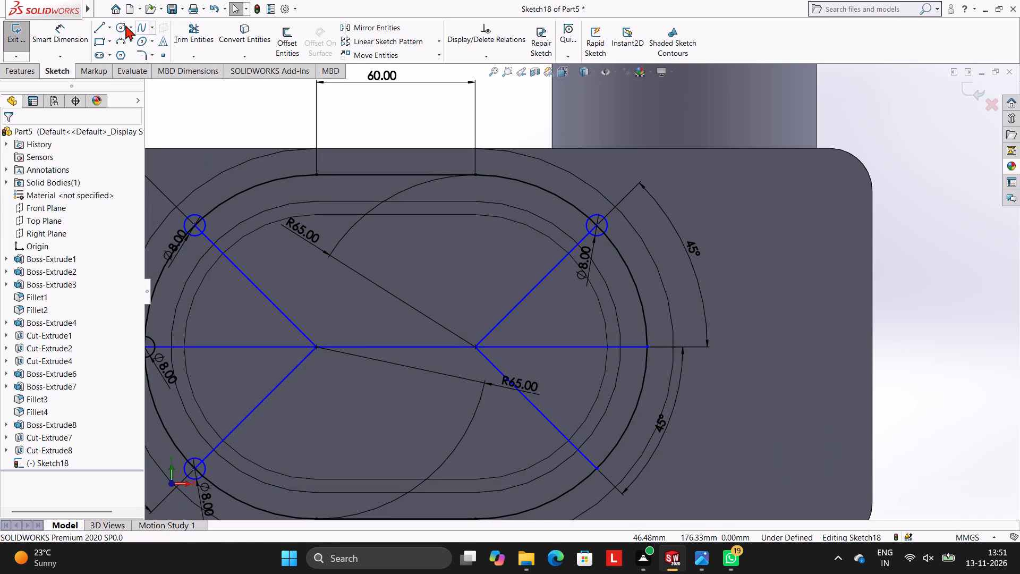
Draw an 8 mm diameter circle where the horizontal centre line meets the slot outline farthest from the two holes.
{"action": "left_click", "coordinate": [118, 22]}
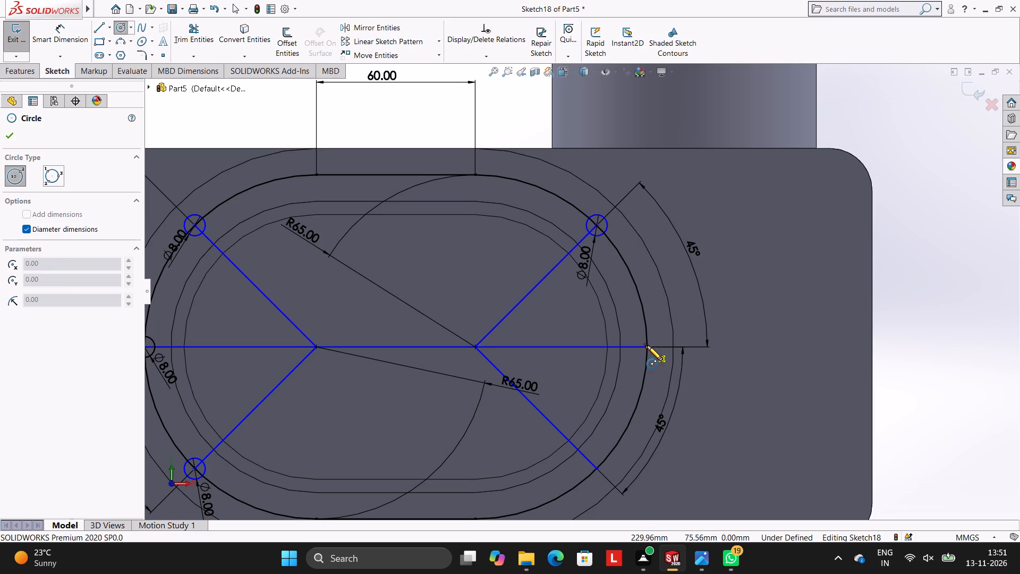
{"action": "left_click", "coordinate": [647, 347]}
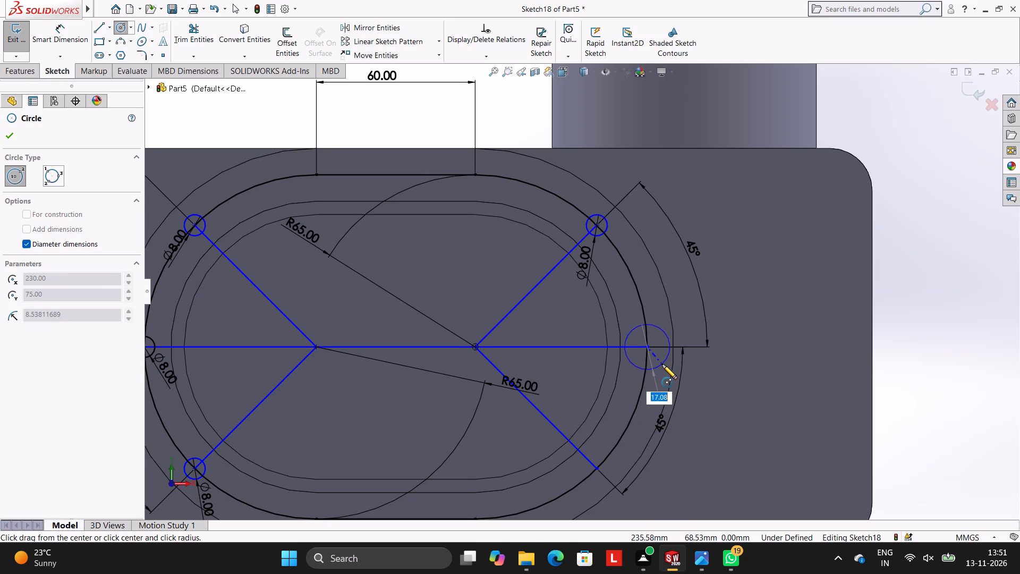
{"action": "key", "text": "8"}
{"action": "key", "text": "Return"}
{"action": "key", "text": "Escape"}
{"action": "key", "text": "Escape"}
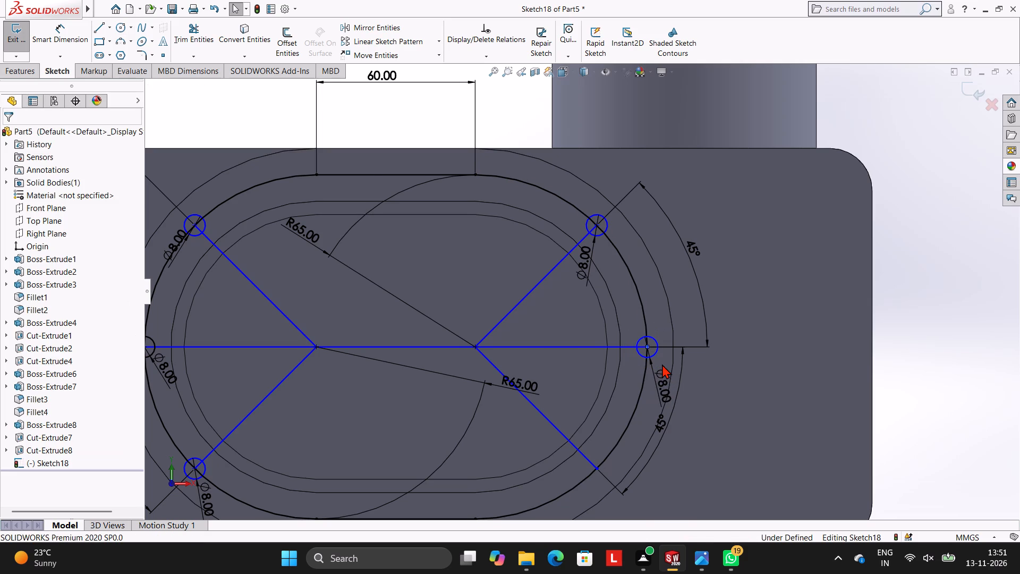
Draw an 8 mm diameter circle at the outer end of the lower diagonal farther from the two holes.
{"action": "left_click", "coordinate": [122, 33]}
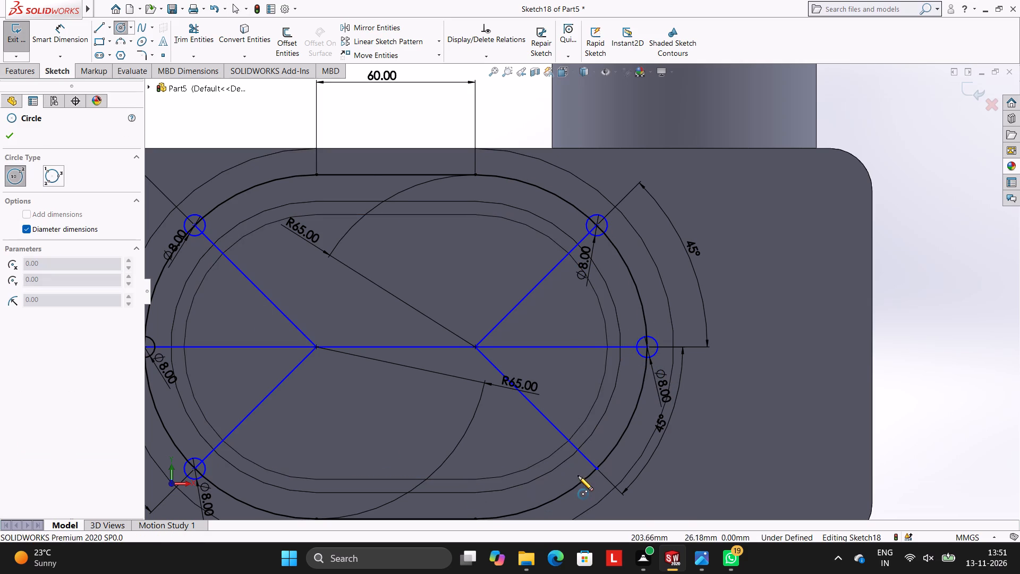
{"action": "left_click", "coordinate": [597, 469]}
{"action": "key", "text": "8"}
{"action": "key", "text": "Return"}
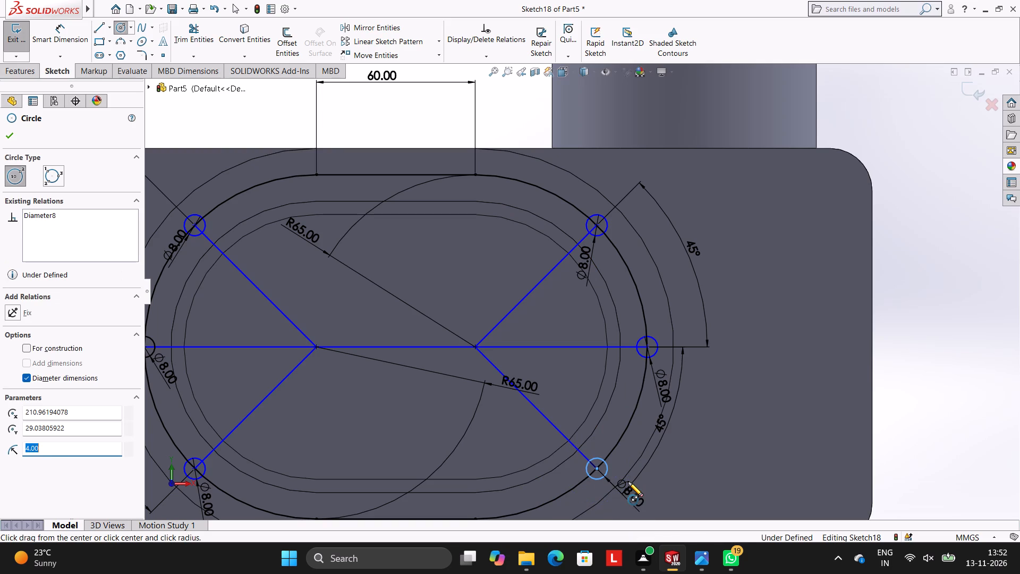
{"action": "key", "text": "Escape"}
{"action": "key", "text": "Escape"}
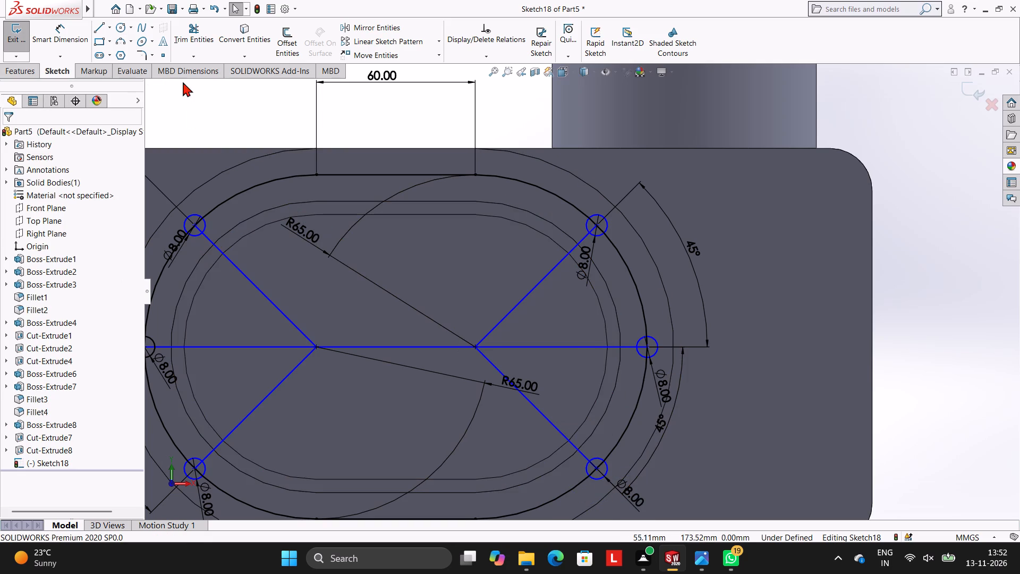
Draw an 8 mm diameter circle at the end of the slot's upper straight edge nearest the two holes.
{"action": "left_click", "coordinate": [122, 26]}
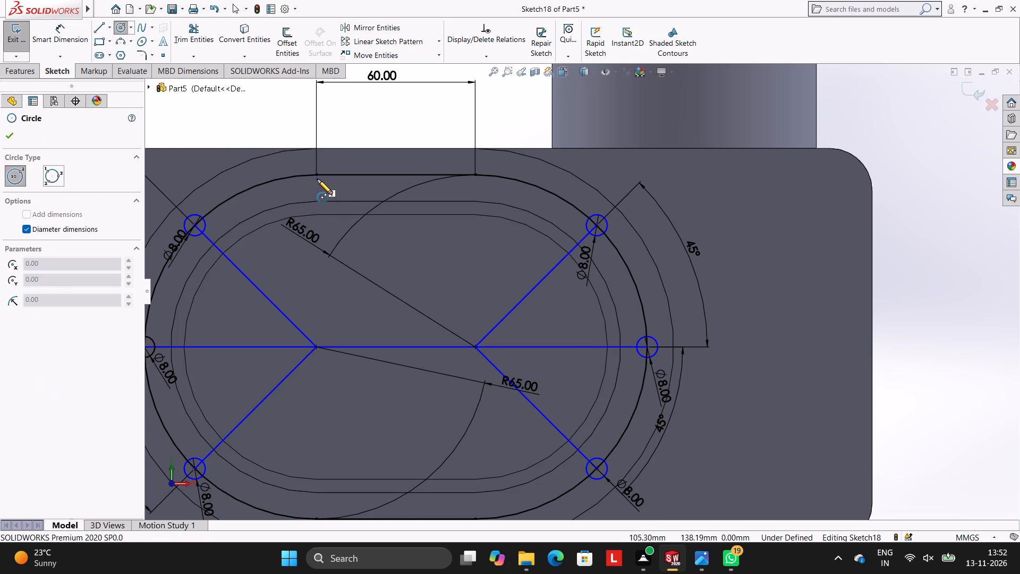
{"action": "left_click", "coordinate": [317, 175]}
{"action": "key", "text": "8"}
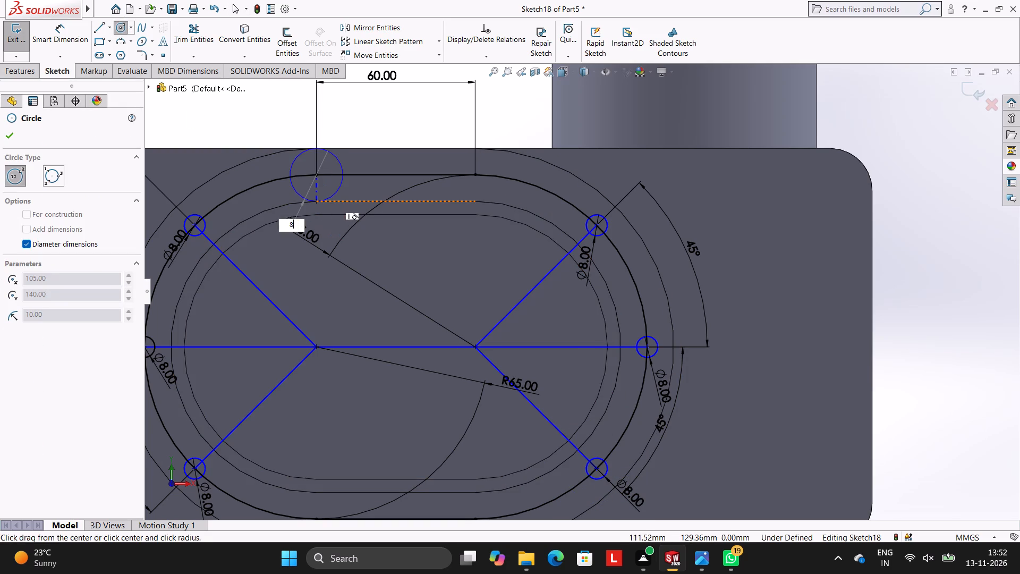
{"action": "key", "text": "Return"}
{"action": "key", "text": "Escape"}
{"action": "key", "text": "Escape"}
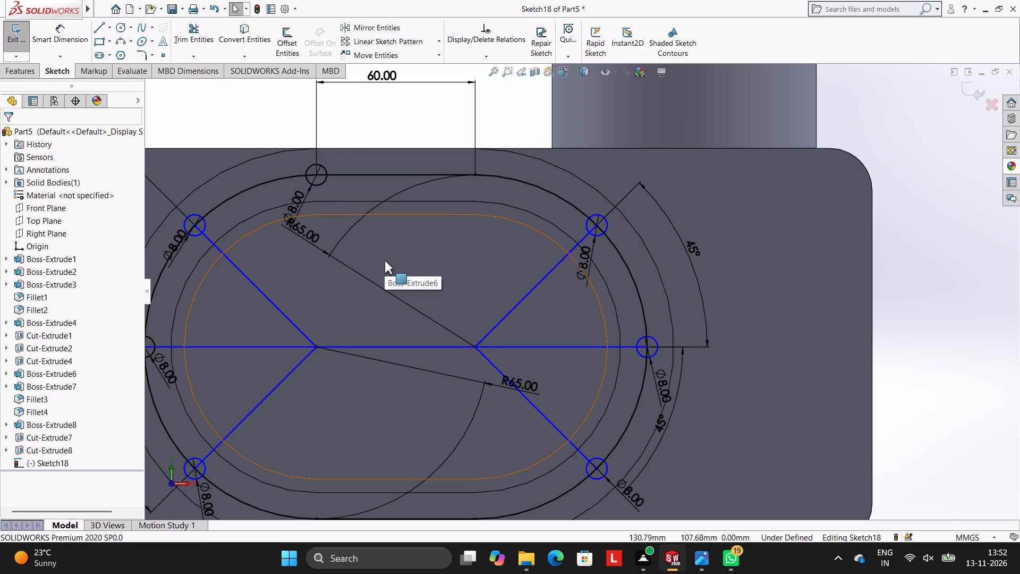
Draw an 8 mm diameter circle at the end of the slot's upper straight edge farther from the two holes.
{"action": "left_click", "coordinate": [119, 27]}
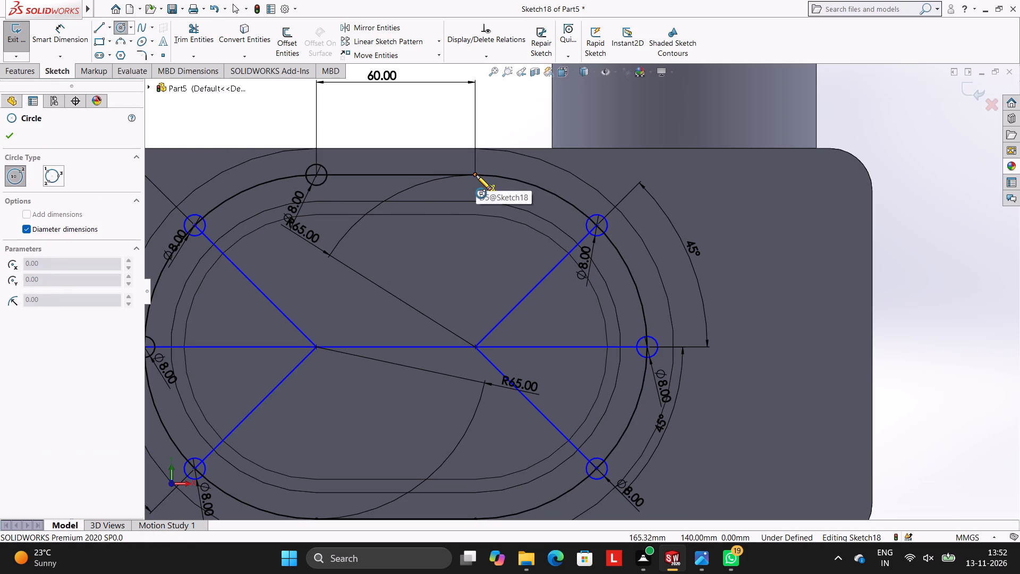
{"action": "left_click", "coordinate": [476, 175]}
{"action": "key", "text": "8"}
{"action": "key", "text": "Return"}
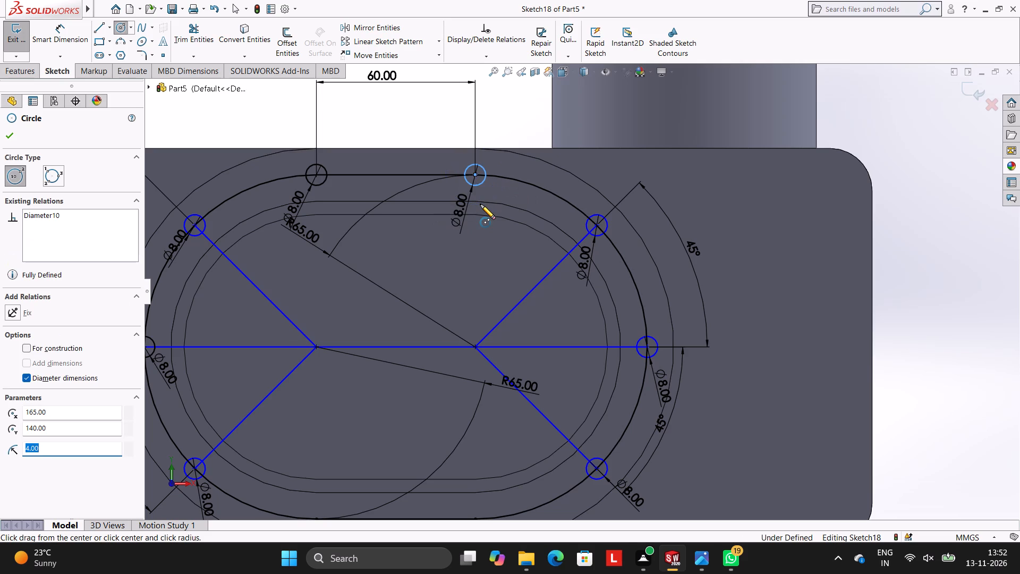
{"action": "key", "text": "Escape"}
{"action": "key", "text": "Escape"}
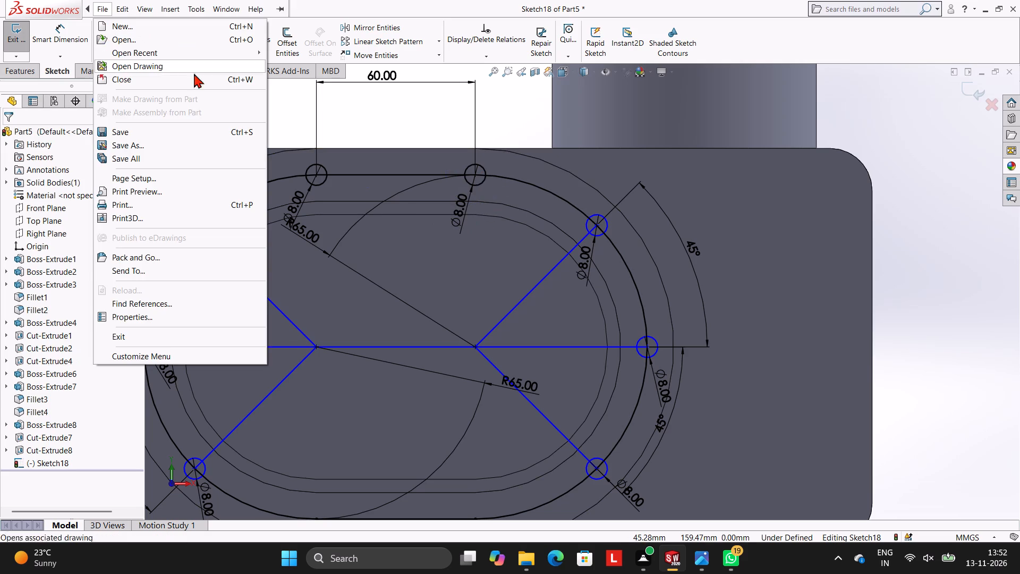
{"action": "left_click", "coordinate": [296, 95]}
Draw an 8 mm diameter circle at the end of the slot's lower straight edge nearest the two holes.
{"action": "left_click", "coordinate": [123, 22]}
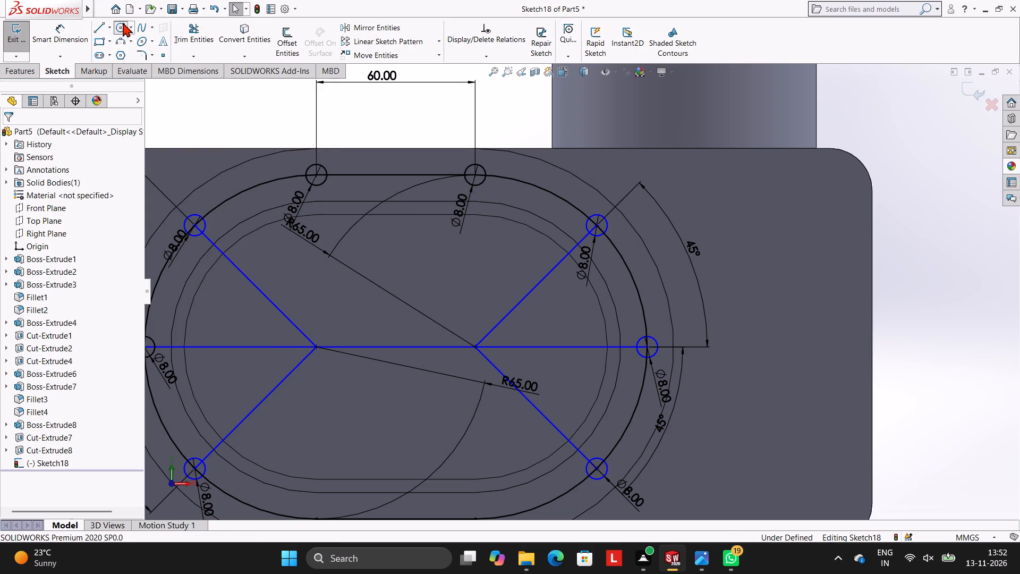
{"action": "scroll", "coordinate": [269, 175], "scroll_direction": "up", "scroll_amount": 5}
{"action": "scroll", "coordinate": [373, 280], "scroll_direction": "down", "scroll_amount": 3}
{"action": "scroll", "coordinate": [540, 353], "scroll_direction": "up", "scroll_amount": 3}
{"action": "scroll", "coordinate": [553, 351], "scroll_direction": "down", "scroll_amount": 3}
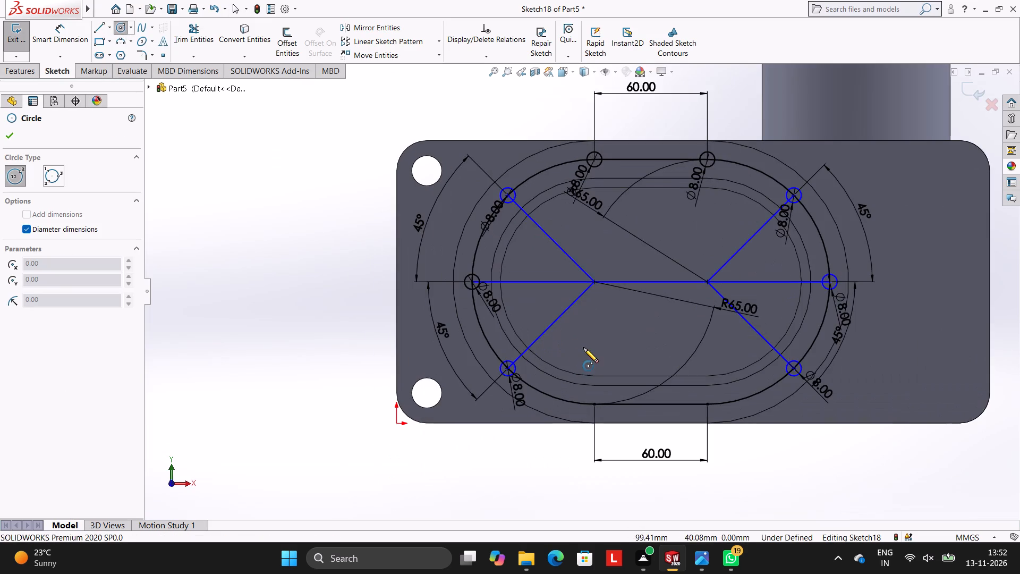
{"action": "scroll", "coordinate": [824, 449], "scroll_direction": "down", "scroll_amount": 2}
{"action": "scroll", "coordinate": [734, 382], "scroll_direction": "down", "scroll_amount": 2}
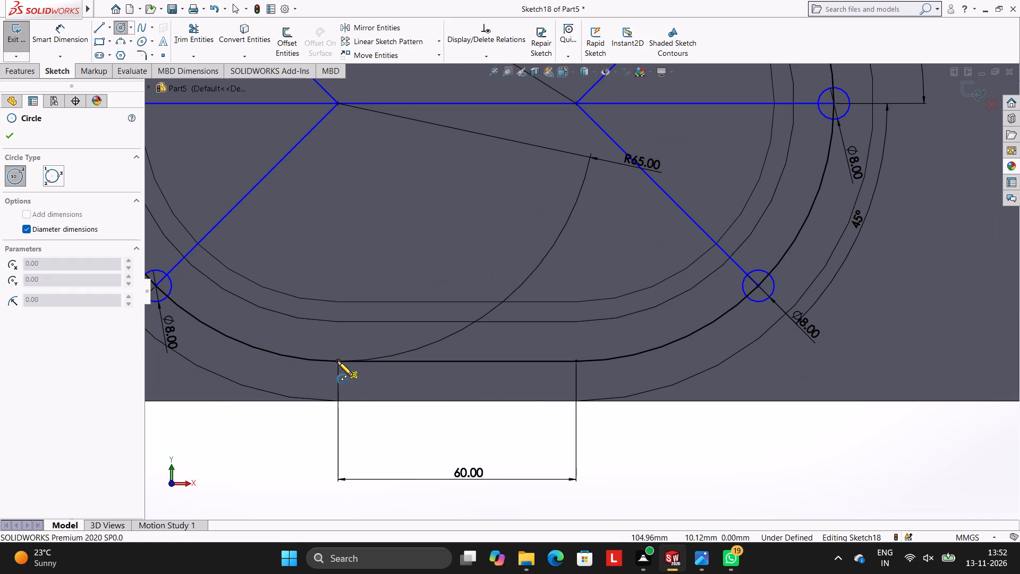
{"action": "left_click", "coordinate": [337, 361]}
{"action": "key", "text": "8"}
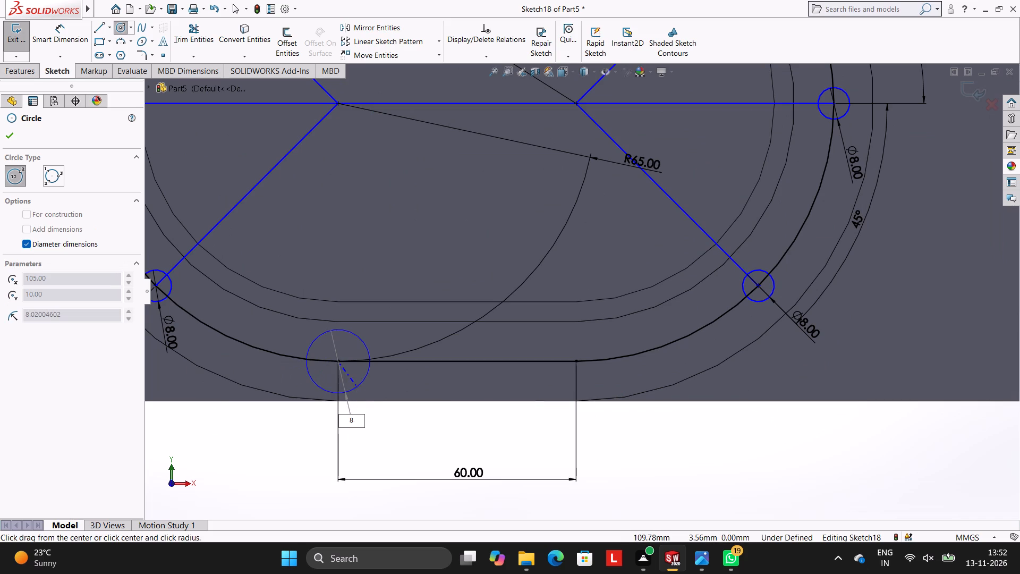
{"action": "key", "text": "Return"}
{"action": "key", "text": "Escape"}
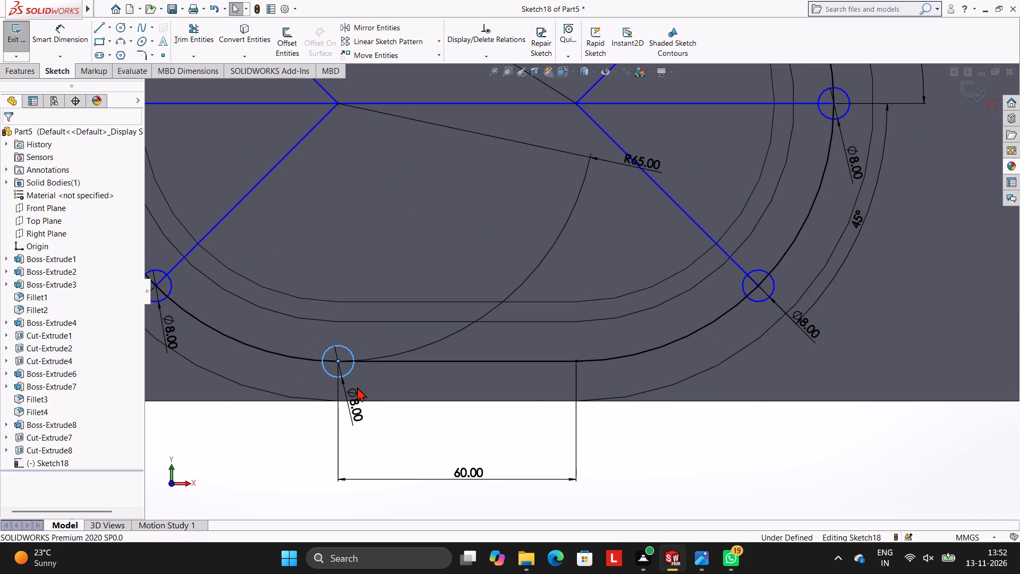
{"action": "key", "text": "Escape"}
Draw an 8 mm diameter circle at the end of the slot's lower straight edge farther from the two holes.
{"action": "left_click", "coordinate": [122, 32]}
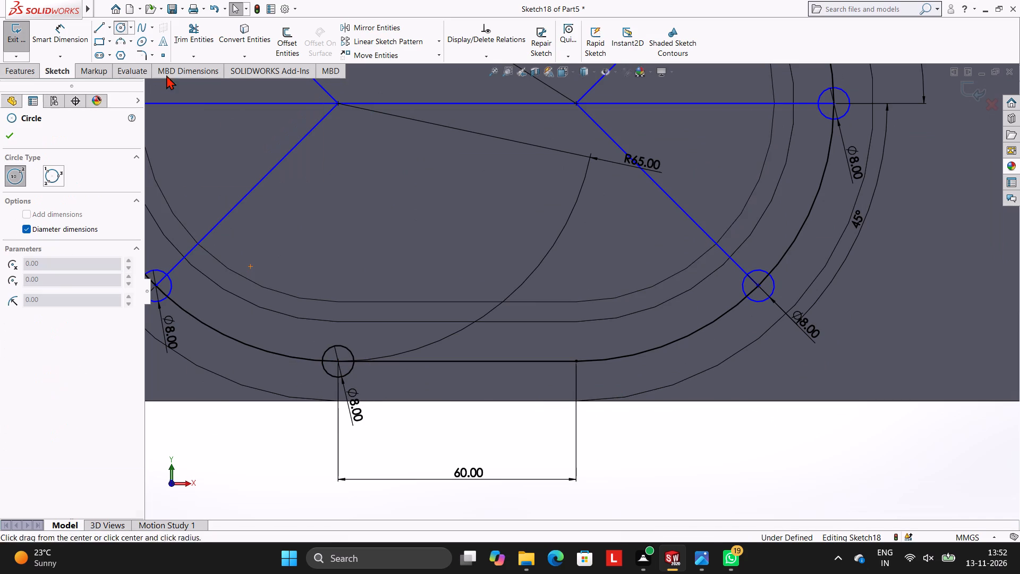
{"action": "left_click", "coordinate": [576, 361]}
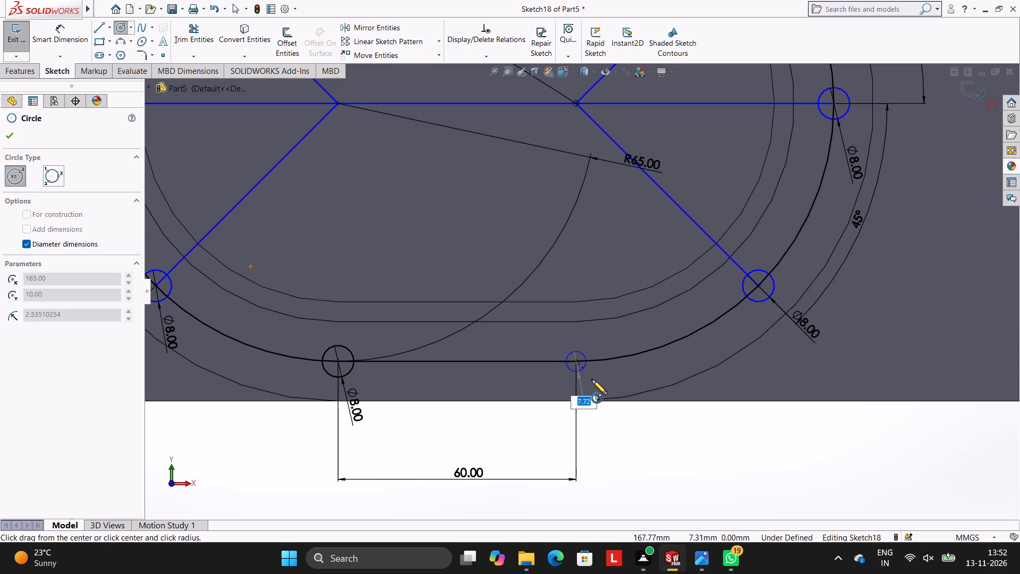
{"action": "key", "text": "8"}
{"action": "key", "text": "Return"}
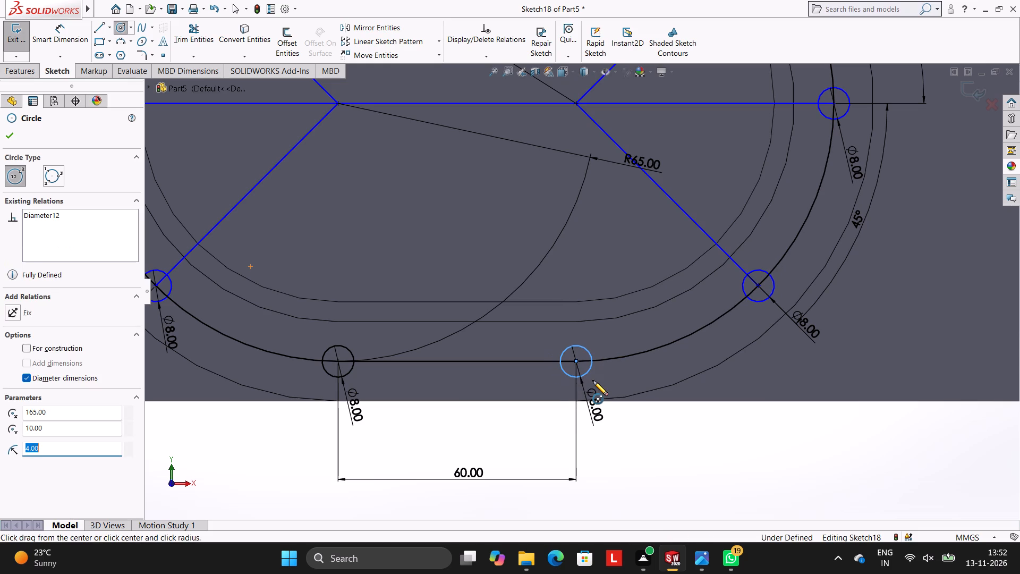
{"action": "key", "text": "Escape"}
{"action": "key", "text": "Escape"}
{"action": "key", "text": "Escape"}
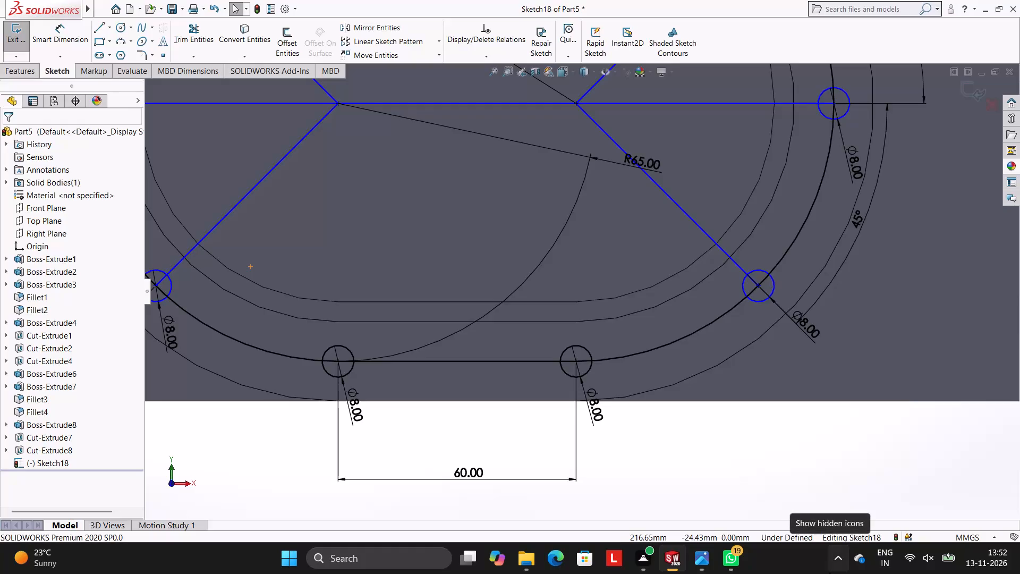
Dimension the vertical distance between the upper diagonal circle's centre and the centre-line circle's centre on the side nearest the two holes.
{"action": "scroll", "coordinate": [630, 256], "scroll_direction": "up", "scroll_amount": 1}
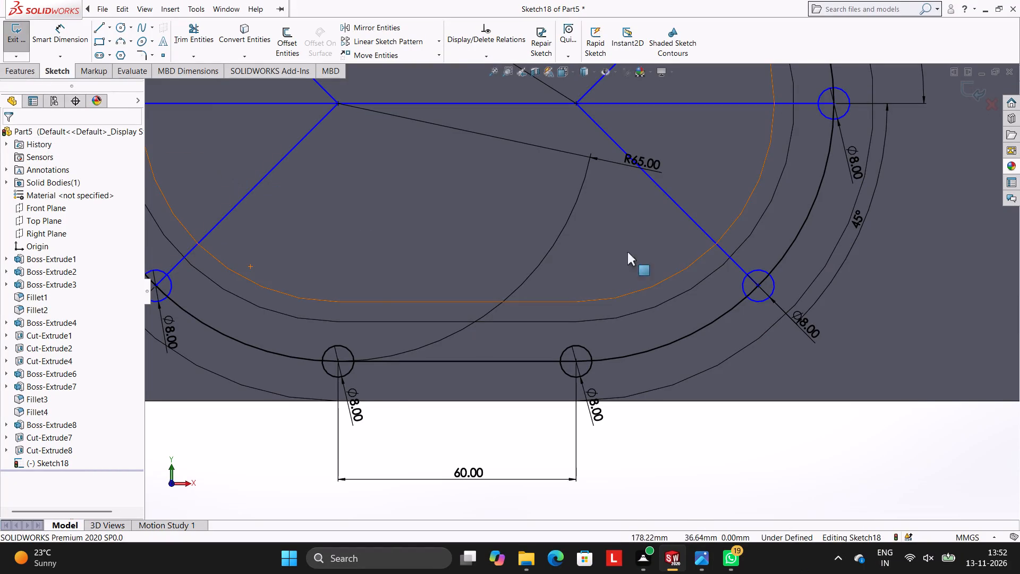
{"action": "scroll", "coordinate": [627, 252], "scroll_direction": "up", "scroll_amount": 2}
{"action": "scroll", "coordinate": [620, 207], "scroll_direction": "up", "scroll_amount": 2}
{"action": "scroll", "coordinate": [620, 207], "scroll_direction": "down", "scroll_amount": 3}
{"action": "scroll", "coordinate": [615, 217], "scroll_direction": "up", "scroll_amount": 2}
{"action": "scroll", "coordinate": [610, 221], "scroll_direction": "down", "scroll_amount": 2}
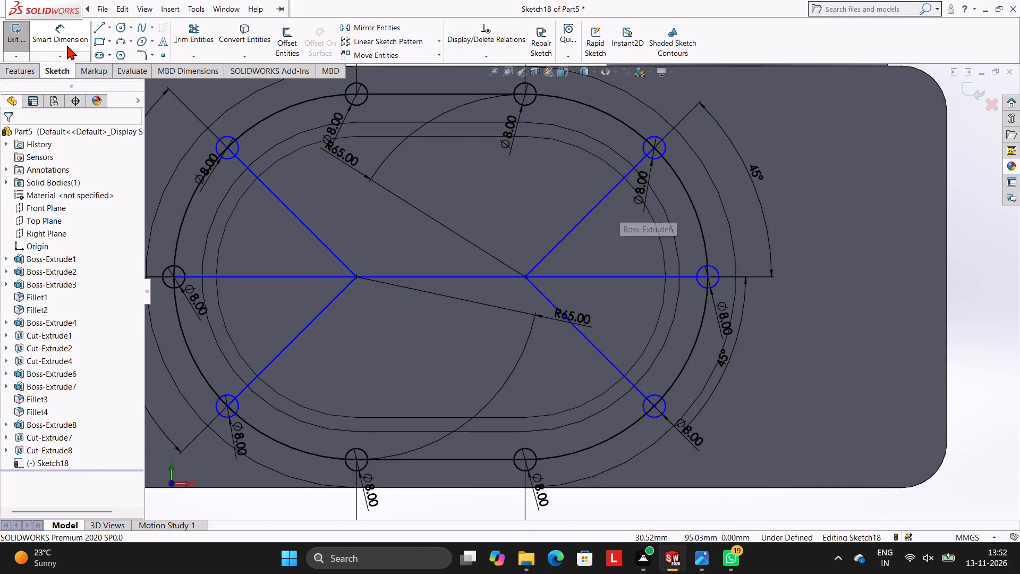
{"action": "left_click", "coordinate": [67, 45]}
{"action": "scroll", "coordinate": [292, 234], "scroll_direction": "up", "scroll_amount": 3}
{"action": "scroll", "coordinate": [292, 234], "scroll_direction": "down", "scroll_amount": 2}
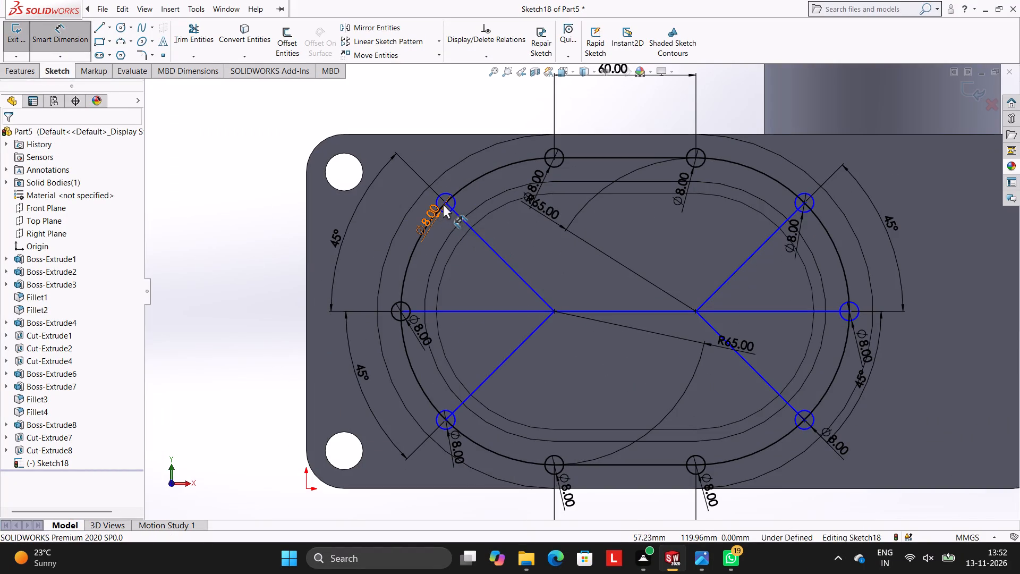
{"action": "left_click", "coordinate": [447, 203]}
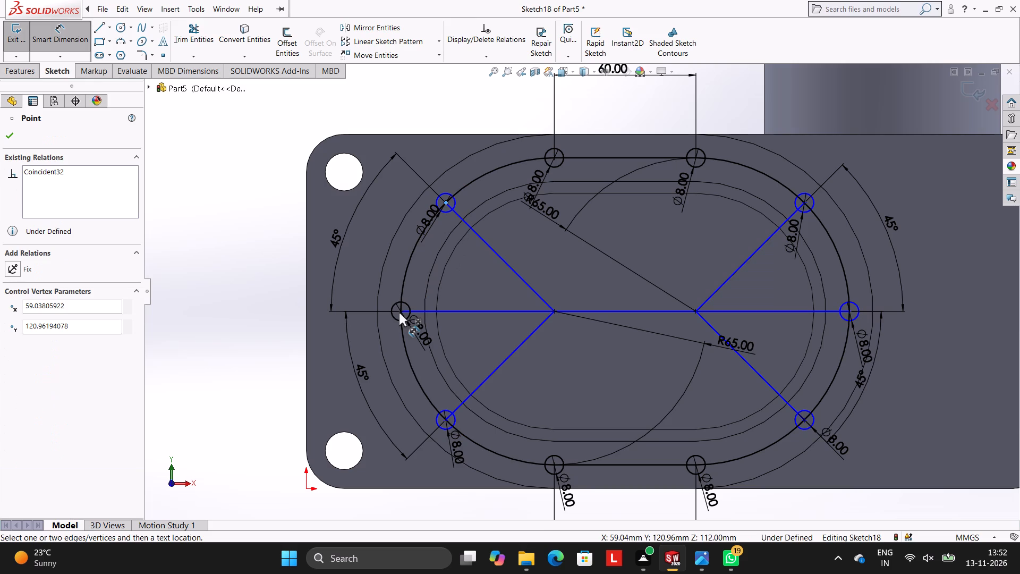
{"action": "left_click", "coordinate": [399, 313]}
{"action": "left_click", "coordinate": [225, 308]}
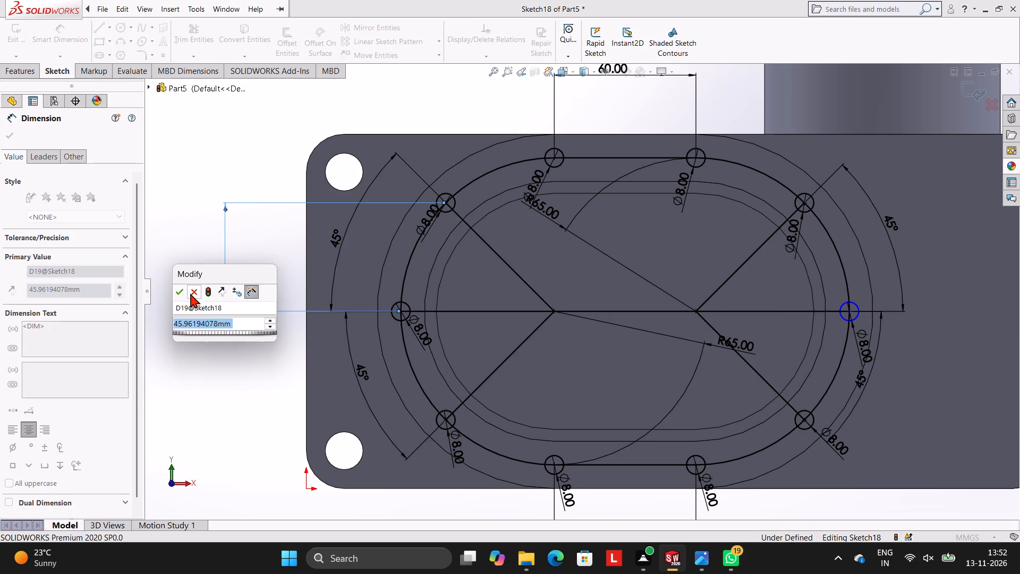
{"action": "left_click", "coordinate": [178, 287]}
{"action": "left_click", "coordinate": [199, 236]}
Dimension the horizontal distance from the slot arc centre to the centre-line circle's centre on the side farther from the two holes.
{"action": "scroll", "coordinate": [607, 325], "scroll_direction": "up", "scroll_amount": 3}
{"action": "scroll", "coordinate": [682, 302], "scroll_direction": "down", "scroll_amount": 6}
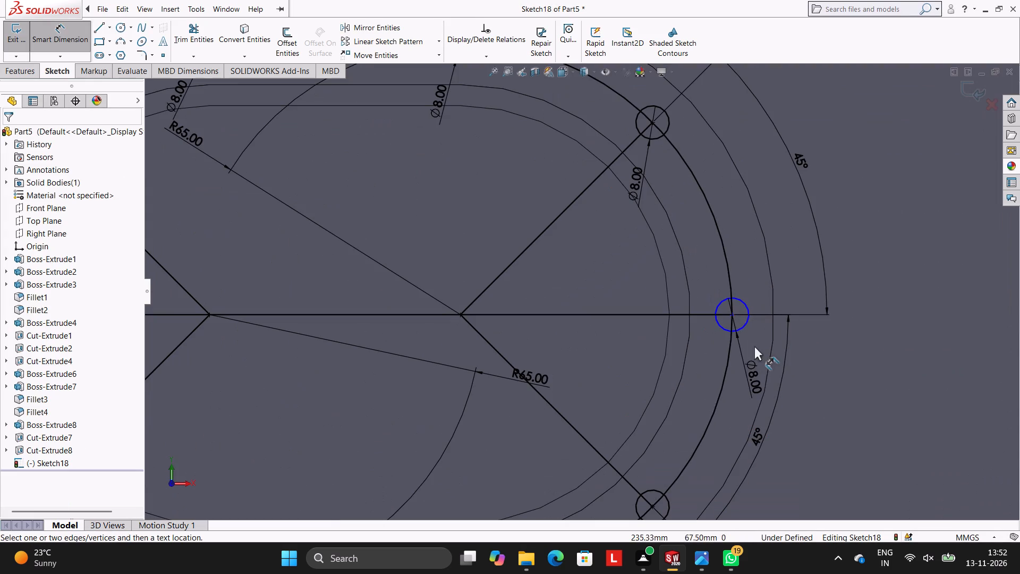
{"action": "left_click", "coordinate": [734, 315]}
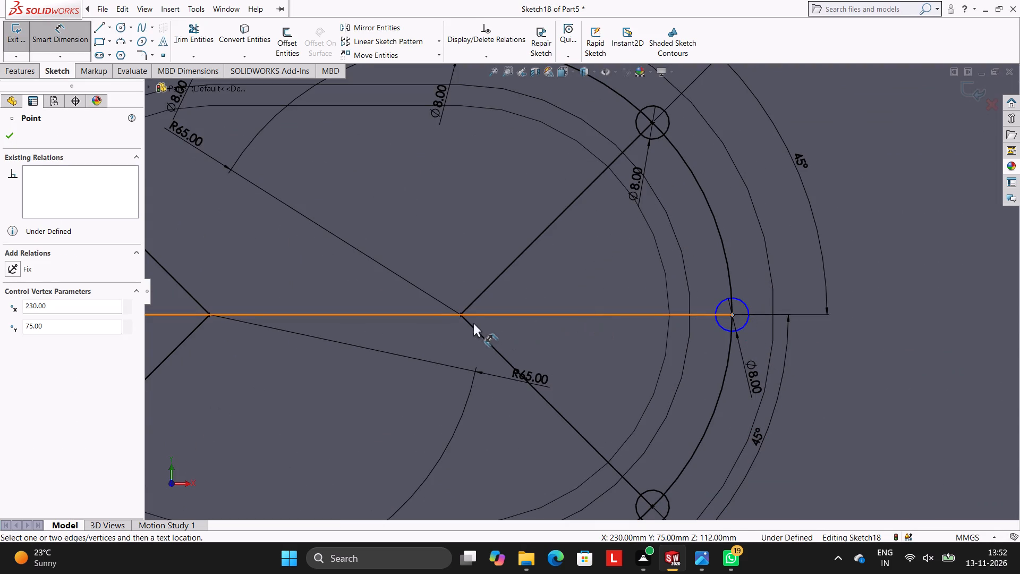
{"action": "left_click", "coordinate": [461, 315]}
{"action": "left_click", "coordinate": [513, 209]}
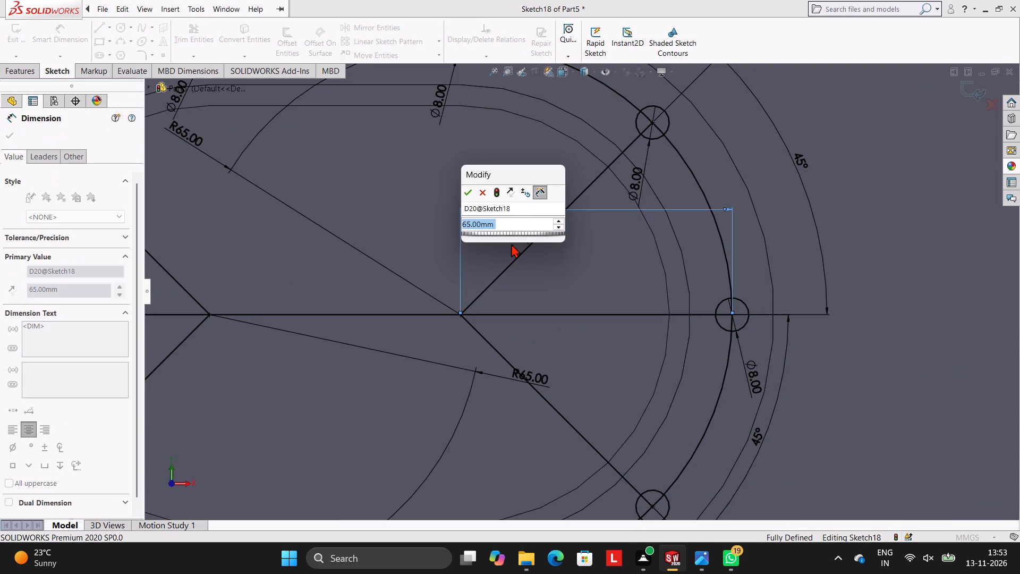
{"action": "left_click", "coordinate": [466, 190]}
{"action": "left_click", "coordinate": [436, 174]}
Start an Extruded Cut from the sketch and select every region of the centre-line circle nearest the two corner holes.
{"action": "scroll", "coordinate": [584, 301], "scroll_direction": "up", "scroll_amount": 3}
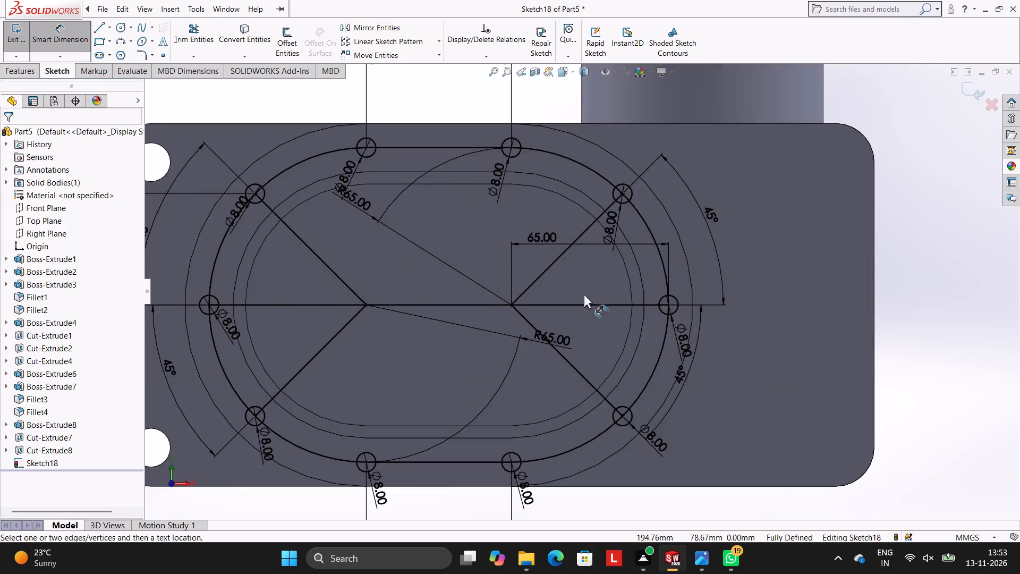
{"action": "scroll", "coordinate": [584, 294], "scroll_direction": "up", "scroll_amount": 4}
{"action": "scroll", "coordinate": [602, 303], "scroll_direction": "down", "scroll_amount": 3}
{"action": "scroll", "coordinate": [243, 294], "scroll_direction": "up", "scroll_amount": 2}
{"action": "scroll", "coordinate": [228, 269], "scroll_direction": "down", "scroll_amount": 2}
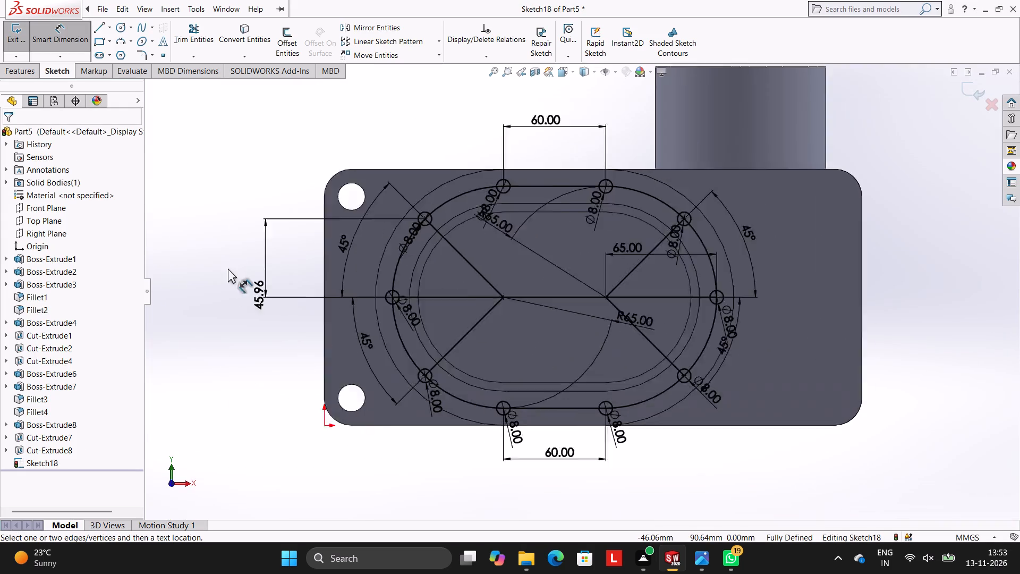
{"action": "scroll", "coordinate": [228, 268], "scroll_direction": "down", "scroll_amount": 1}
{"action": "left_click", "coordinate": [23, 75]}
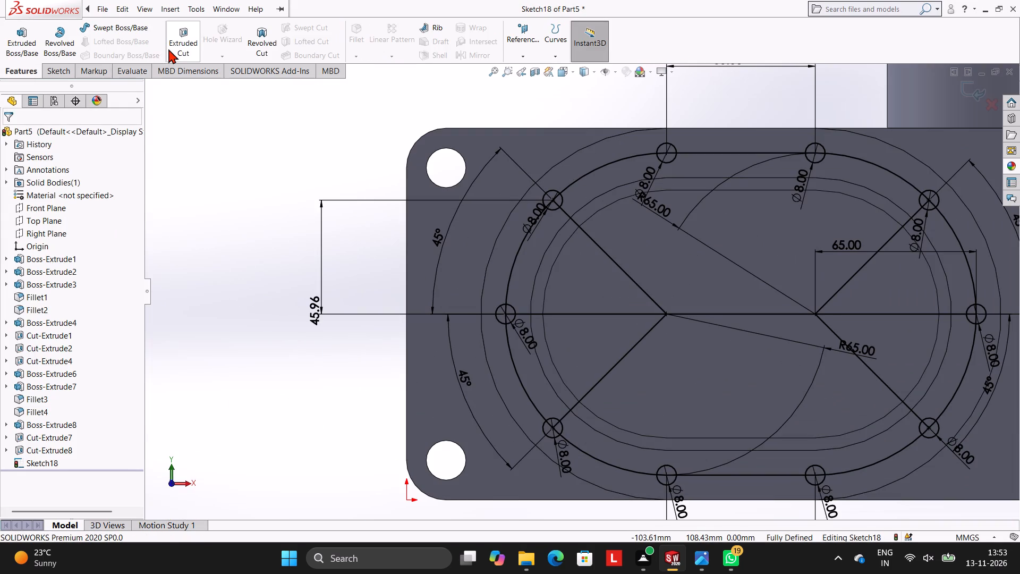
{"action": "left_click", "coordinate": [173, 47]}
{"action": "scroll", "coordinate": [684, 265], "scroll_direction": "down", "scroll_amount": 3}
{"action": "scroll", "coordinate": [505, 359], "scroll_direction": "up", "scroll_amount": 2}
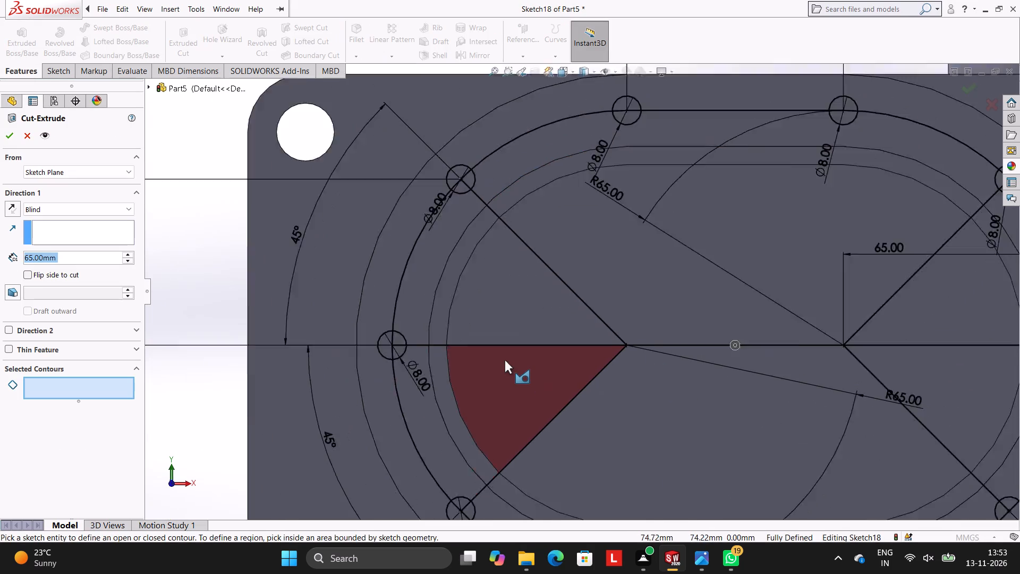
{"action": "scroll", "coordinate": [505, 359], "scroll_direction": "up", "scroll_amount": 1}
{"action": "scroll", "coordinate": [505, 359], "scroll_direction": "down", "scroll_amount": 4}
{"action": "left_click", "coordinate": [397, 287]}
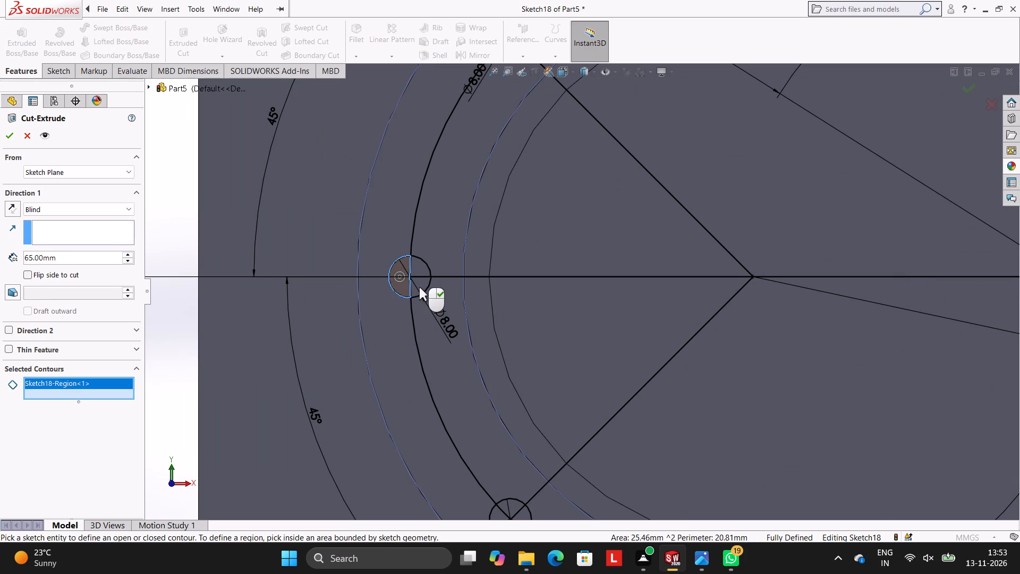
{"action": "left_click", "coordinate": [419, 287]}
{"action": "left_click", "coordinate": [419, 269]}
Add the regions of the upper diagonal circle and the upper straight-edge circle nearest the two corner holes to the cut.
{"action": "scroll", "coordinate": [516, 293], "scroll_direction": "up", "scroll_amount": 4}
{"action": "scroll", "coordinate": [590, 172], "scroll_direction": "down", "scroll_amount": 5}
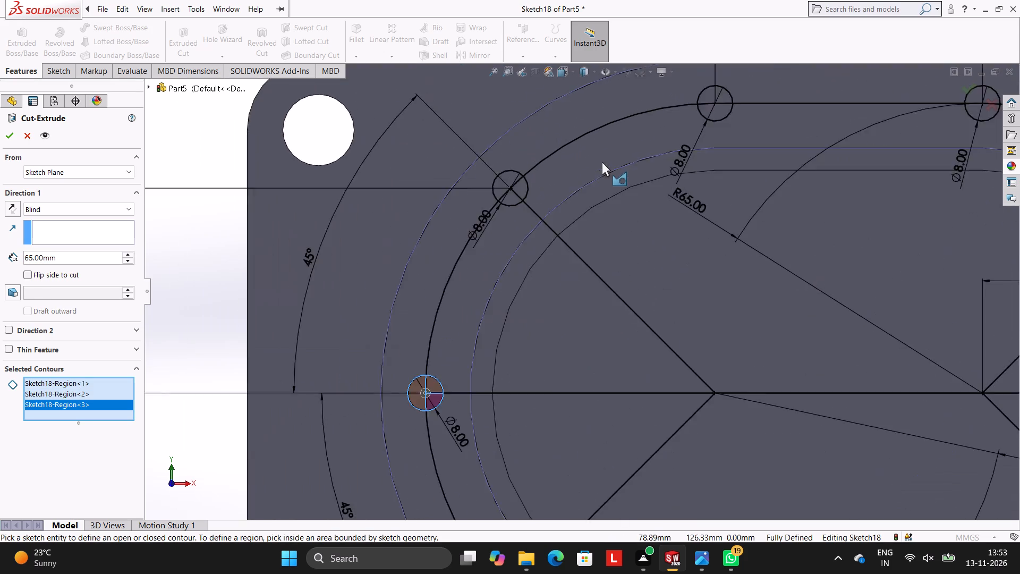
{"action": "scroll", "coordinate": [602, 162], "scroll_direction": "down", "scroll_amount": 5}
{"action": "left_click", "coordinate": [400, 214]}
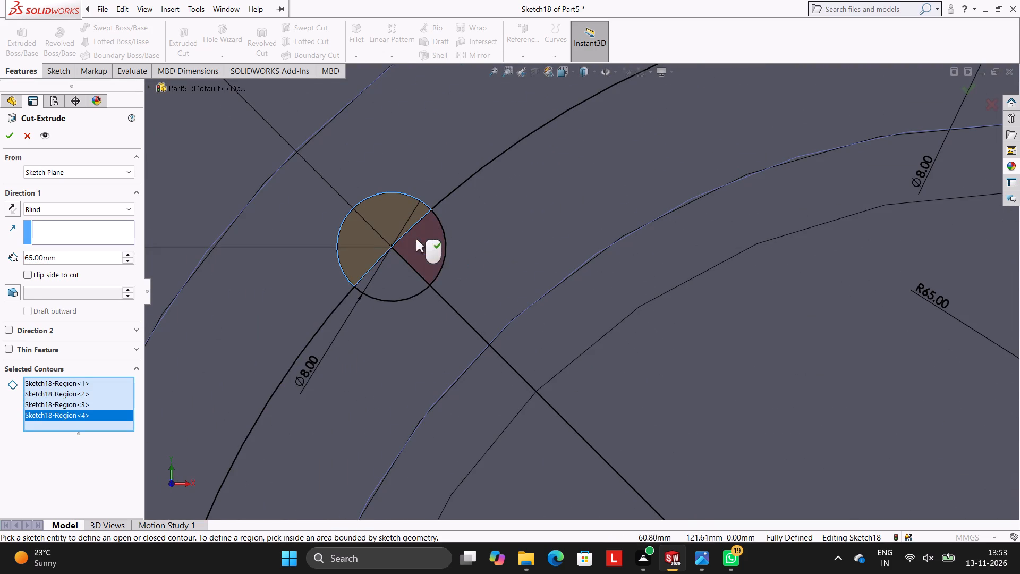
{"action": "left_click", "coordinate": [421, 244]}
{"action": "left_click", "coordinate": [395, 261]}
{"action": "scroll", "coordinate": [478, 258], "scroll_direction": "up", "scroll_amount": 7}
{"action": "scroll", "coordinate": [745, 213], "scroll_direction": "down", "scroll_amount": 4}
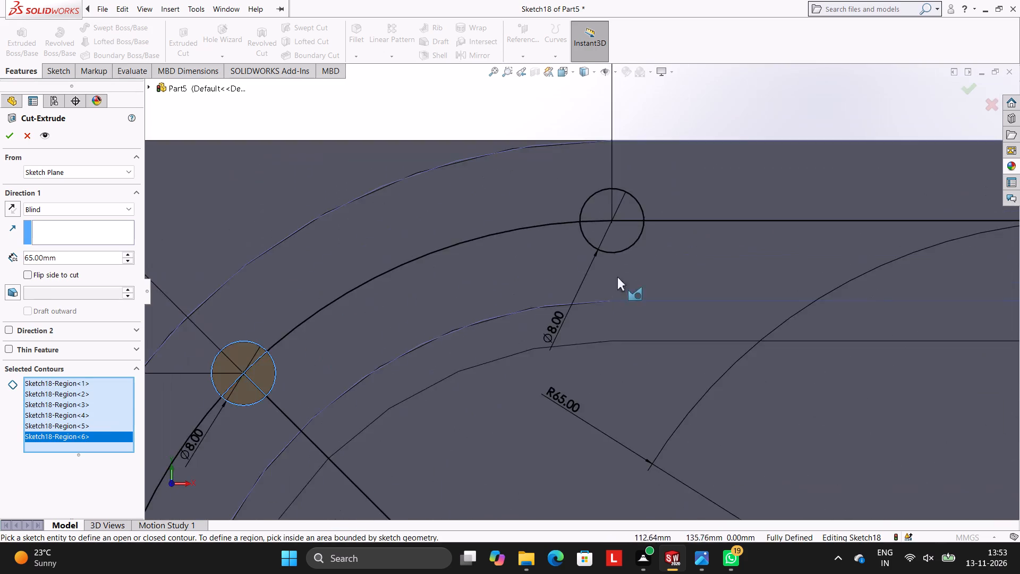
{"action": "scroll", "coordinate": [617, 276], "scroll_direction": "down", "scroll_amount": 4}
{"action": "left_click", "coordinate": [608, 137]}
{"action": "left_click", "coordinate": [641, 176]}
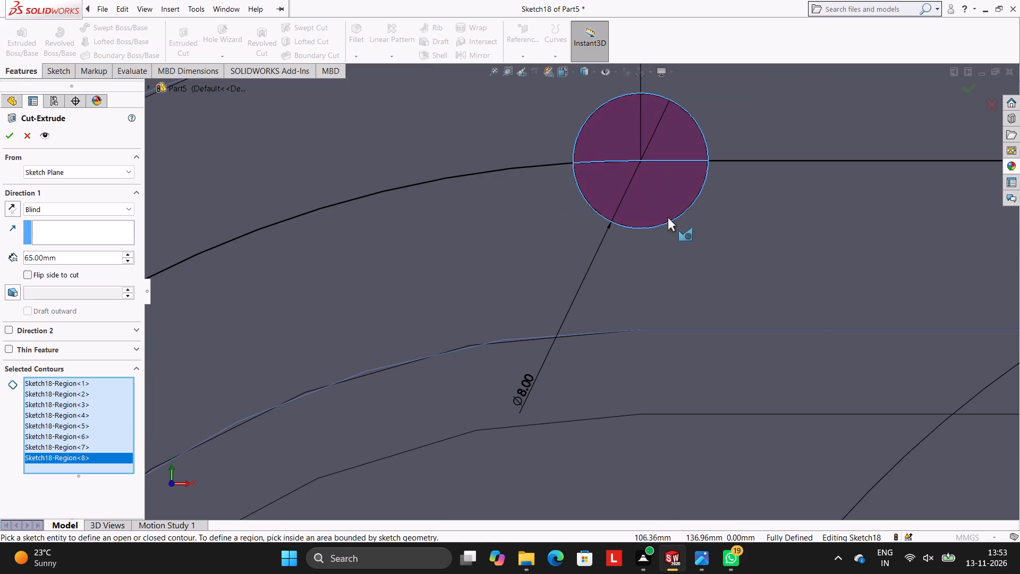
Add the regions of the upper straight-edge circle and upper diagonal circle farther from the two corner holes to the cut.
{"action": "scroll", "coordinate": [673, 225], "scroll_direction": "up", "scroll_amount": 7}
{"action": "scroll", "coordinate": [733, 263], "scroll_direction": "down", "scroll_amount": 3}
{"action": "scroll", "coordinate": [872, 277], "scroll_direction": "up", "scroll_amount": 4}
{"action": "scroll", "coordinate": [874, 274], "scroll_direction": "down", "scroll_amount": 4}
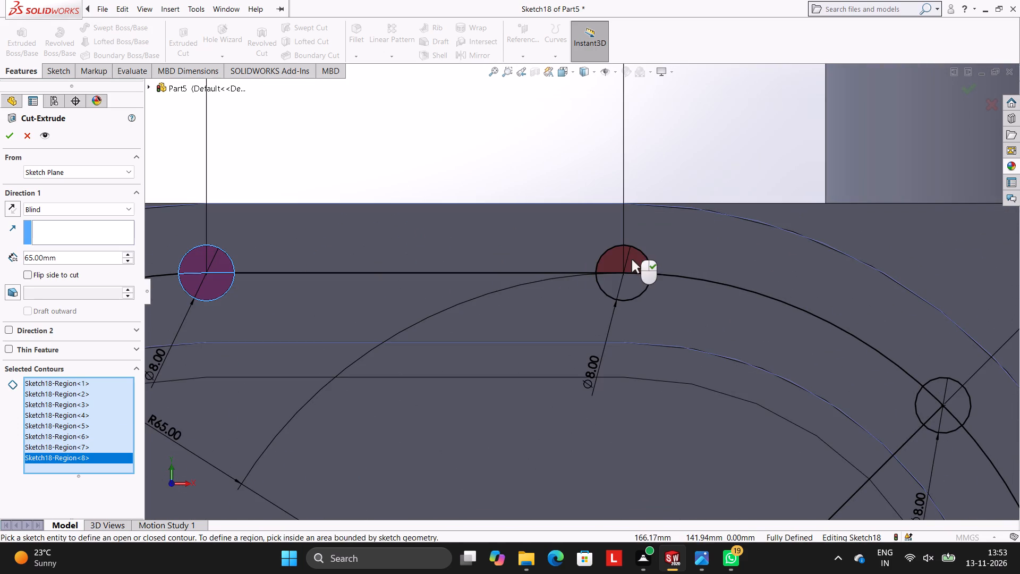
{"action": "left_click", "coordinate": [613, 261]}
{"action": "left_click", "coordinate": [619, 288]}
{"action": "scroll", "coordinate": [664, 314], "scroll_direction": "up", "scroll_amount": 4}
{"action": "scroll", "coordinate": [665, 314], "scroll_direction": "down", "scroll_amount": 4}
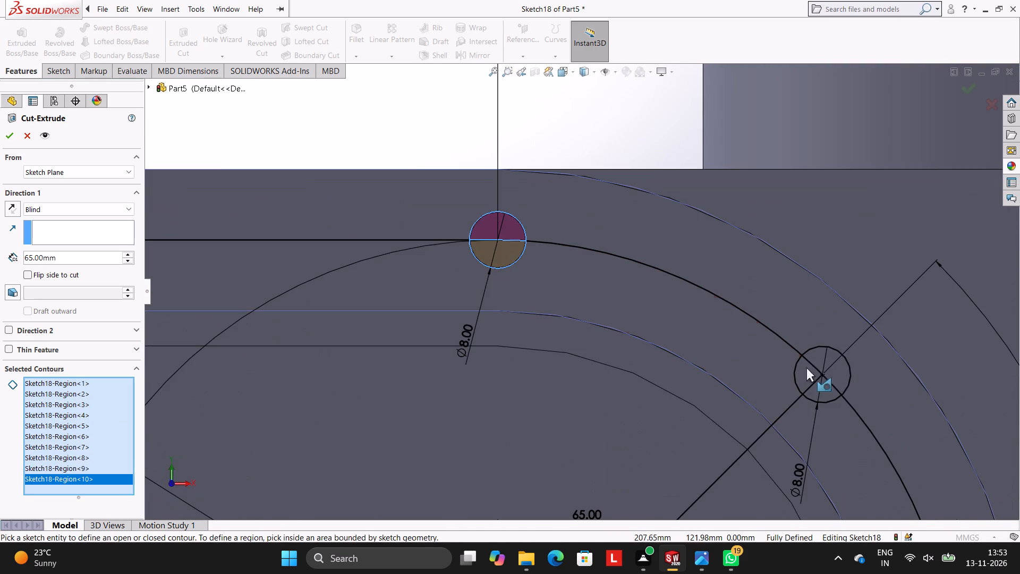
{"action": "left_click", "coordinate": [821, 366]}
{"action": "left_click", "coordinate": [804, 380]}
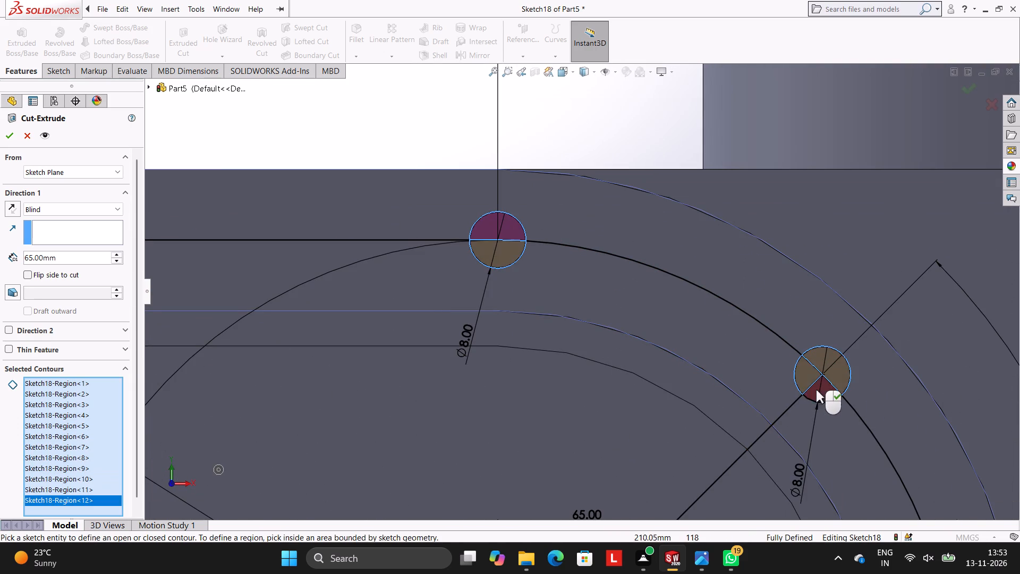
{"action": "left_click", "coordinate": [816, 390]}
Add the regions of the centre-line circle and lower diagonal circle farther from the two corner holes to the cut.
{"action": "scroll", "coordinate": [788, 394], "scroll_direction": "up", "scroll_amount": 7}
{"action": "scroll", "coordinate": [767, 405], "scroll_direction": "down", "scroll_amount": 4}
{"action": "scroll", "coordinate": [627, 431], "scroll_direction": "down", "scroll_amount": 5}
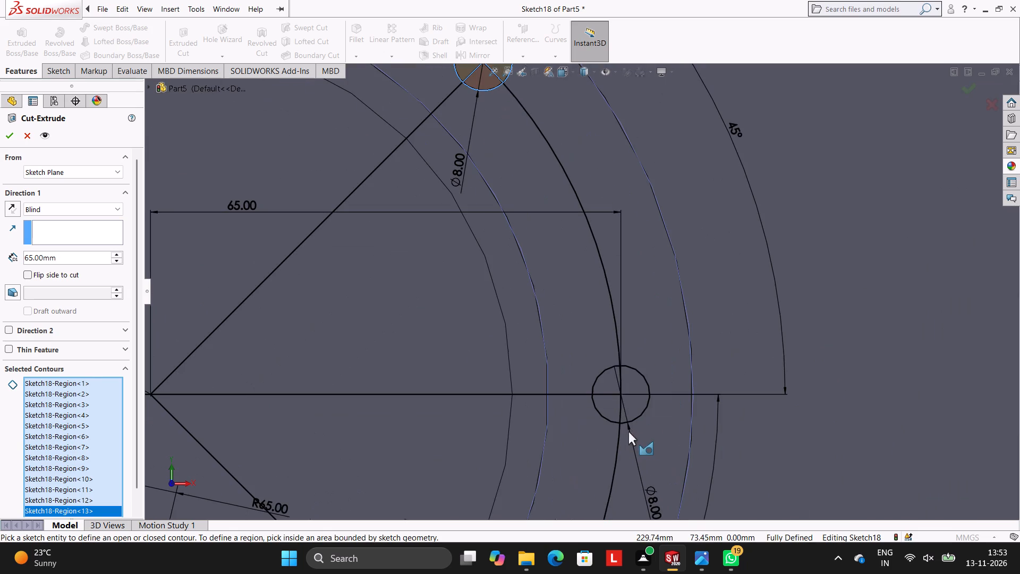
{"action": "left_click", "coordinate": [634, 383]}
{"action": "left_click", "coordinate": [607, 384]}
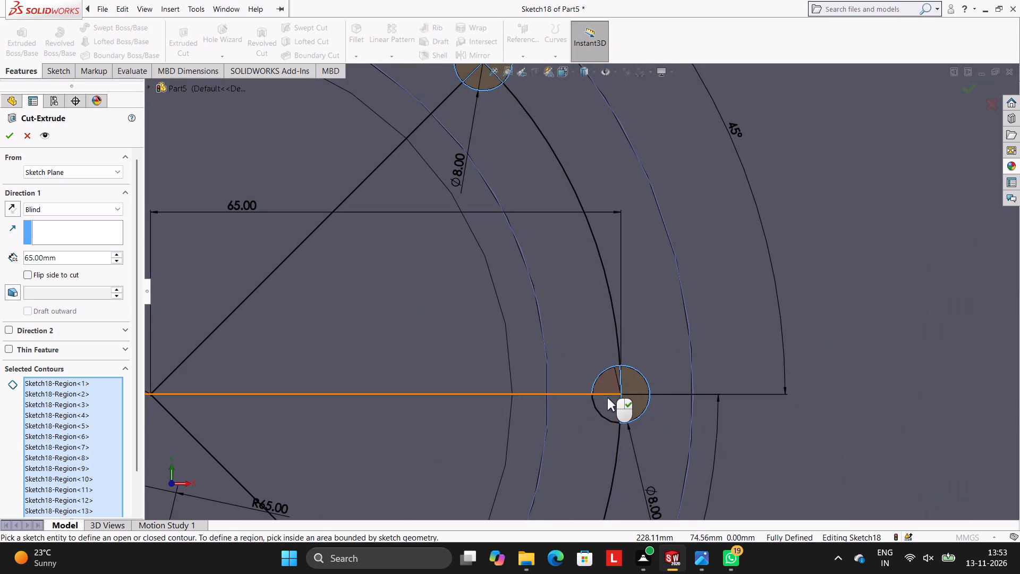
{"action": "left_click", "coordinate": [608, 398]}
{"action": "scroll", "coordinate": [602, 396], "scroll_direction": "up", "scroll_amount": 9}
{"action": "scroll", "coordinate": [557, 403], "scroll_direction": "down", "scroll_amount": 4}
{"action": "scroll", "coordinate": [555, 407], "scroll_direction": "up", "scroll_amount": 4}
{"action": "scroll", "coordinate": [555, 407], "scroll_direction": "down", "scroll_amount": 4}
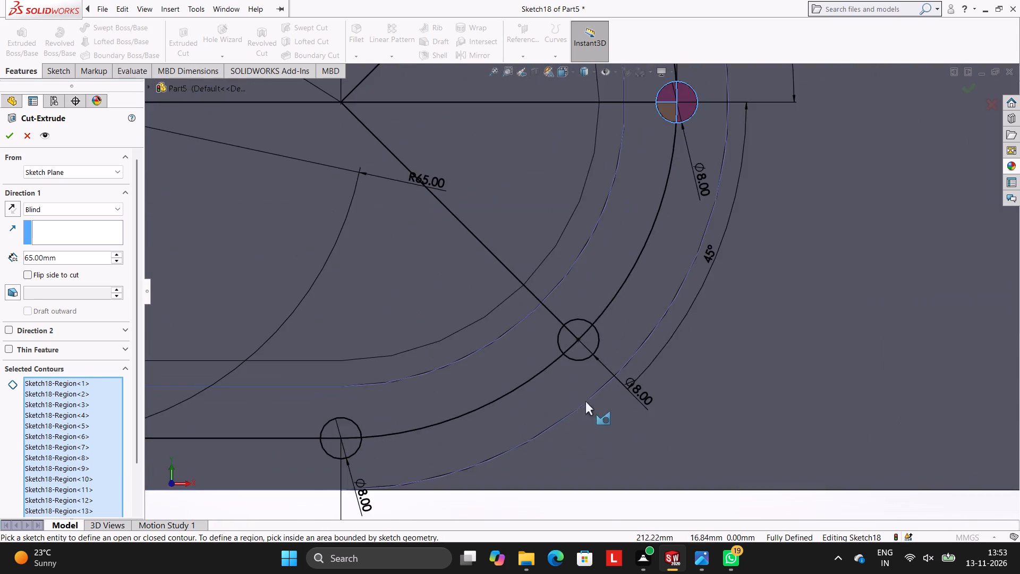
{"action": "scroll", "coordinate": [588, 384], "scroll_direction": "down", "scroll_amount": 4}
{"action": "left_click", "coordinate": [593, 267]}
{"action": "left_click", "coordinate": [550, 268]}
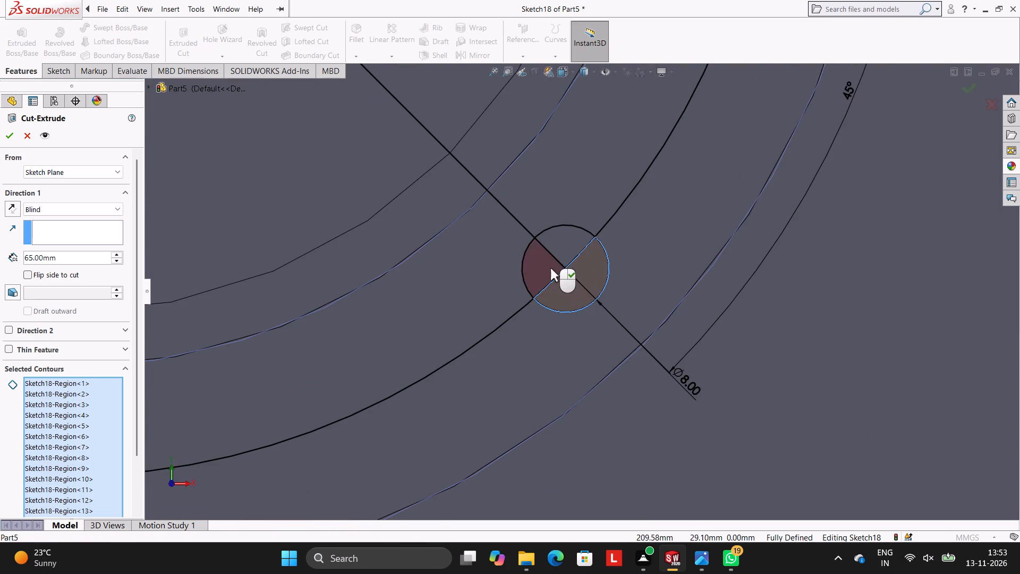
{"action": "left_click", "coordinate": [566, 254]}
Add both halves of the two circles at the ends of the slot's lower straight edge to the cut.
{"action": "scroll", "coordinate": [542, 266], "scroll_direction": "up", "scroll_amount": 7}
{"action": "scroll", "coordinate": [539, 274], "scroll_direction": "down", "scroll_amount": 3}
{"action": "scroll", "coordinate": [524, 298], "scroll_direction": "up", "scroll_amount": 4}
{"action": "scroll", "coordinate": [520, 297], "scroll_direction": "down", "scroll_amount": 4}
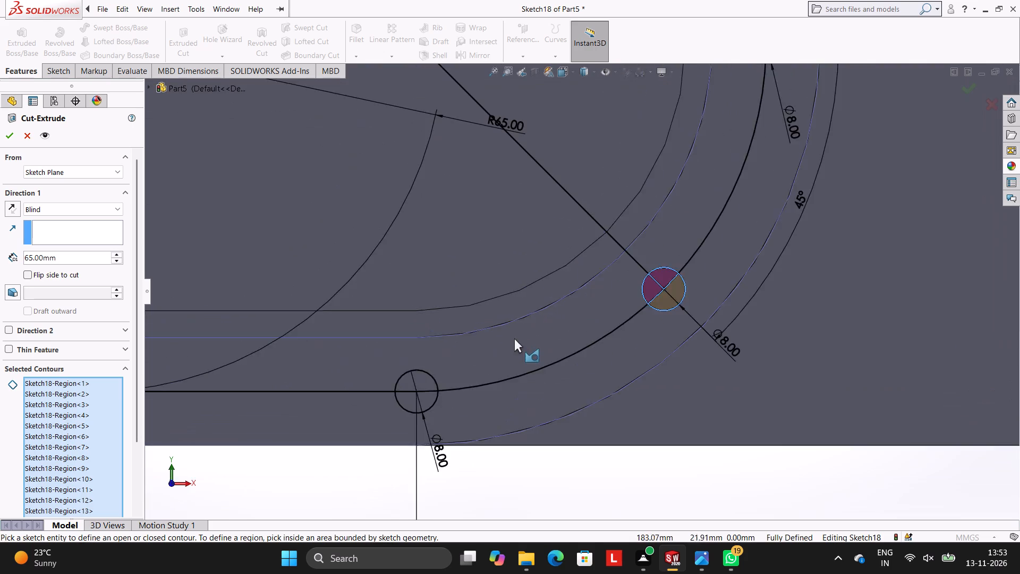
{"action": "scroll", "coordinate": [514, 338], "scroll_direction": "down", "scroll_amount": 3}
{"action": "left_click", "coordinate": [373, 398]}
{"action": "left_click", "coordinate": [371, 430]}
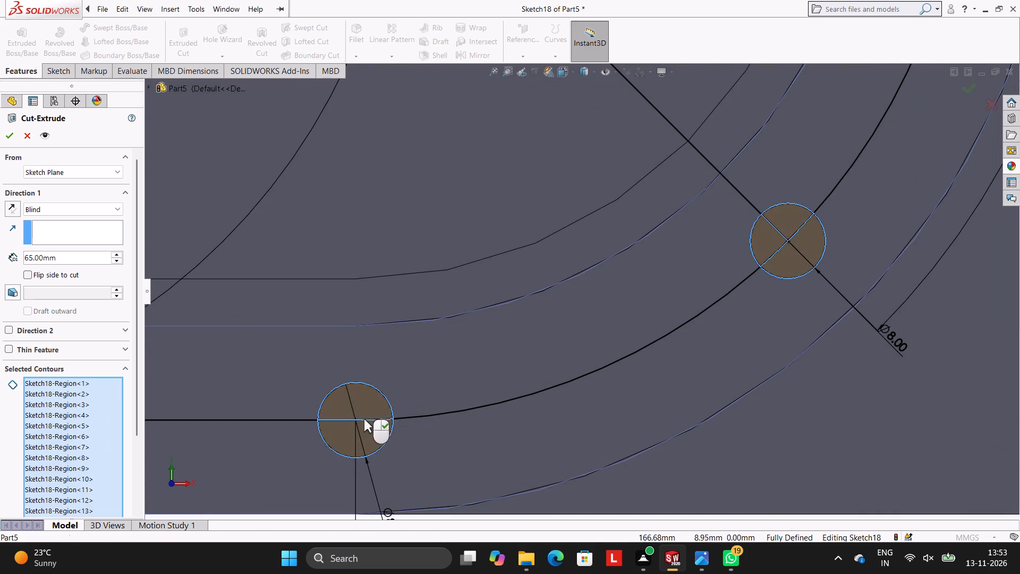
{"action": "scroll", "coordinate": [361, 385], "scroll_direction": "up", "scroll_amount": 11}
{"action": "scroll", "coordinate": [410, 327], "scroll_direction": "down", "scroll_amount": 16}
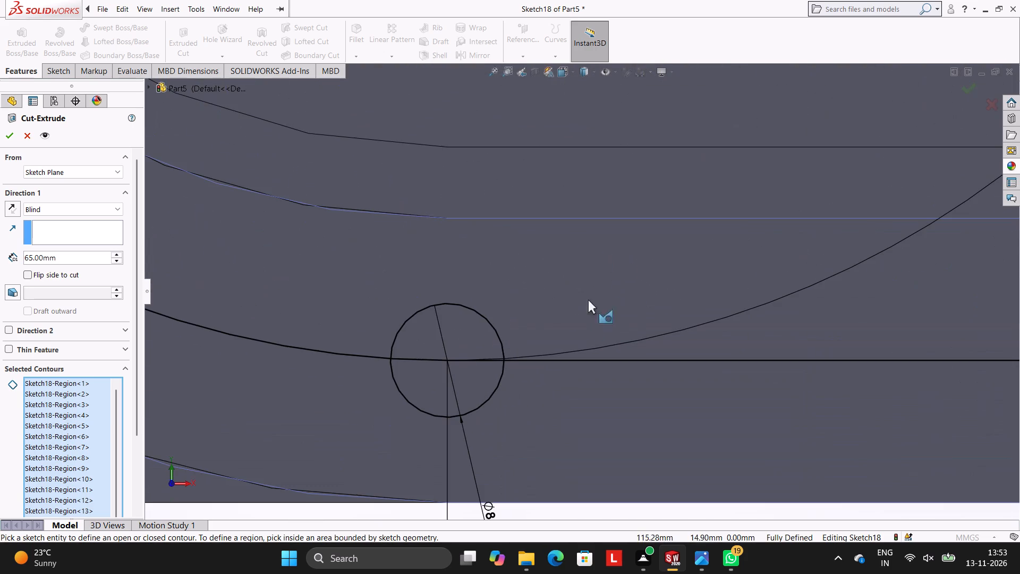
{"action": "left_click", "coordinate": [456, 337]}
{"action": "left_click", "coordinate": [463, 378]}
Add all regions of the lower diagonal circle nearest the two corner holes to the cut.
{"action": "scroll", "coordinate": [440, 290], "scroll_direction": "up", "scroll_amount": 7}
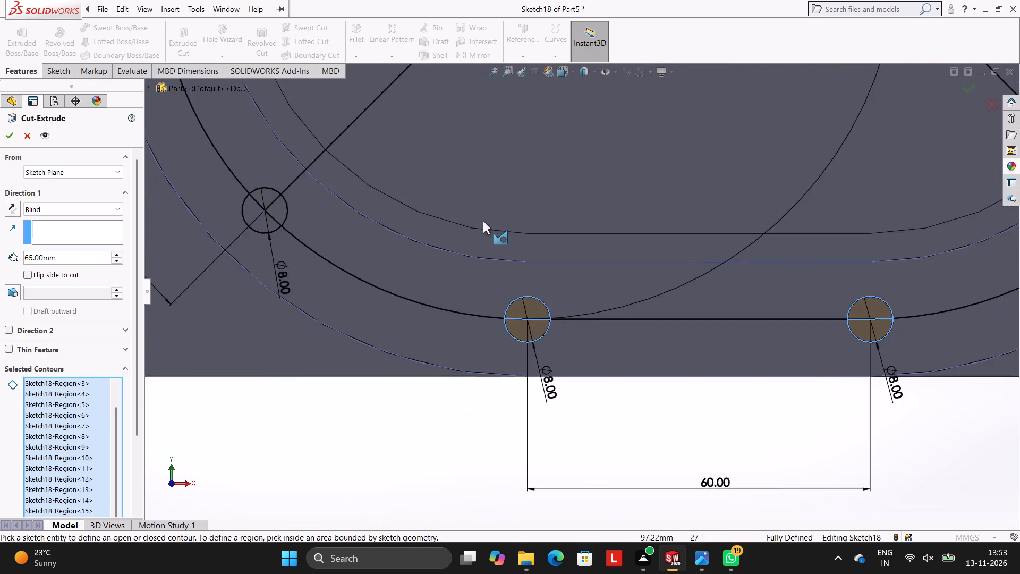
{"action": "scroll", "coordinate": [483, 220], "scroll_direction": "up", "scroll_amount": 5}
{"action": "scroll", "coordinate": [489, 217], "scroll_direction": "down", "scroll_amount": 7}
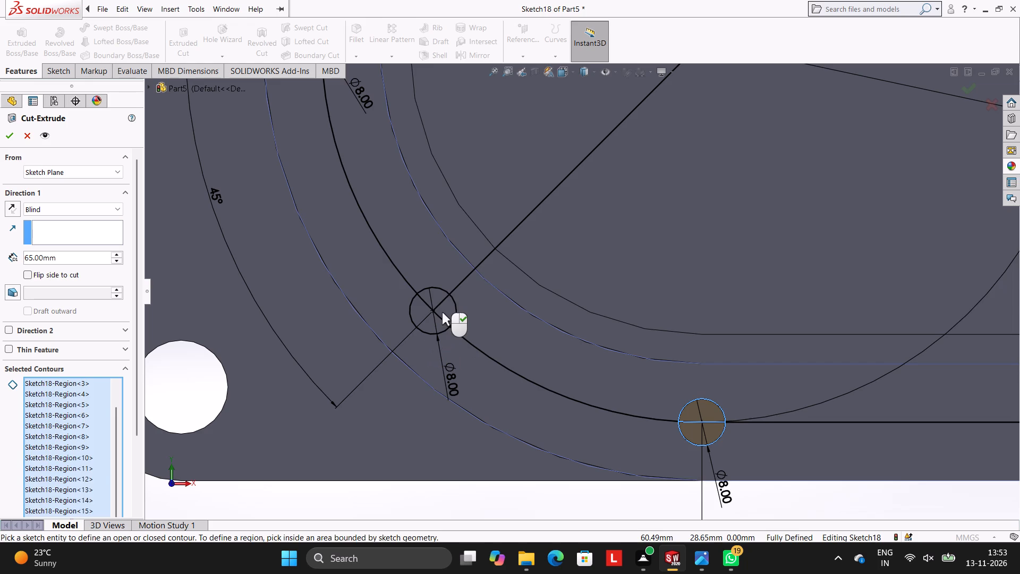
{"action": "left_click", "coordinate": [442, 312]}
{"action": "left_click", "coordinate": [430, 296]}
{"action": "left_click", "coordinate": [420, 310]}
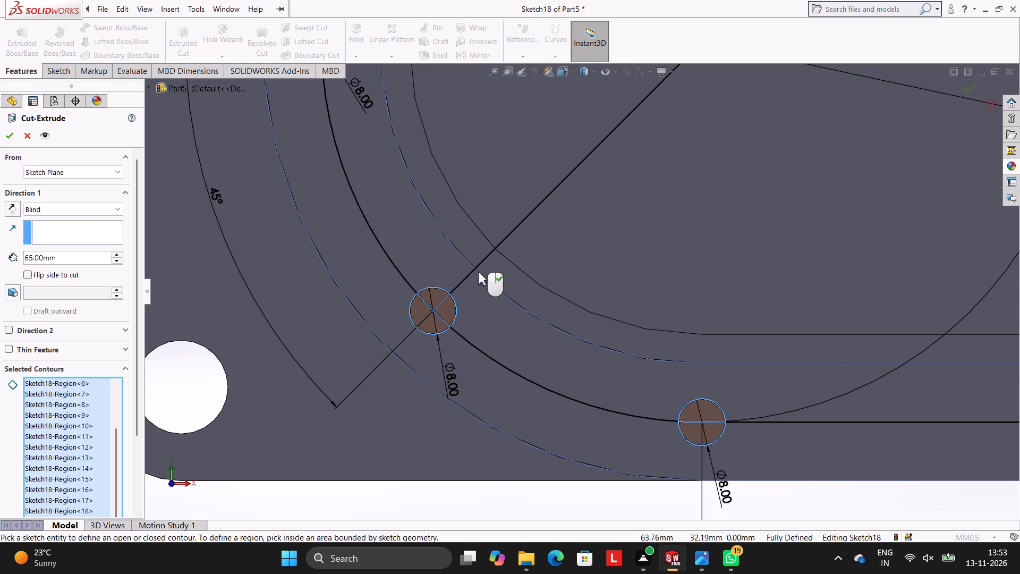
Cut the ten selected 8 mm circles to a blind depth of 30 mm.
{"action": "scroll", "coordinate": [486, 262], "scroll_direction": "up", "scroll_amount": 11}
{"action": "scroll", "coordinate": [792, 242], "scroll_direction": "down", "scroll_amount": 5}
{"action": "scroll", "coordinate": [403, 281], "scroll_direction": "up", "scroll_amount": 1}
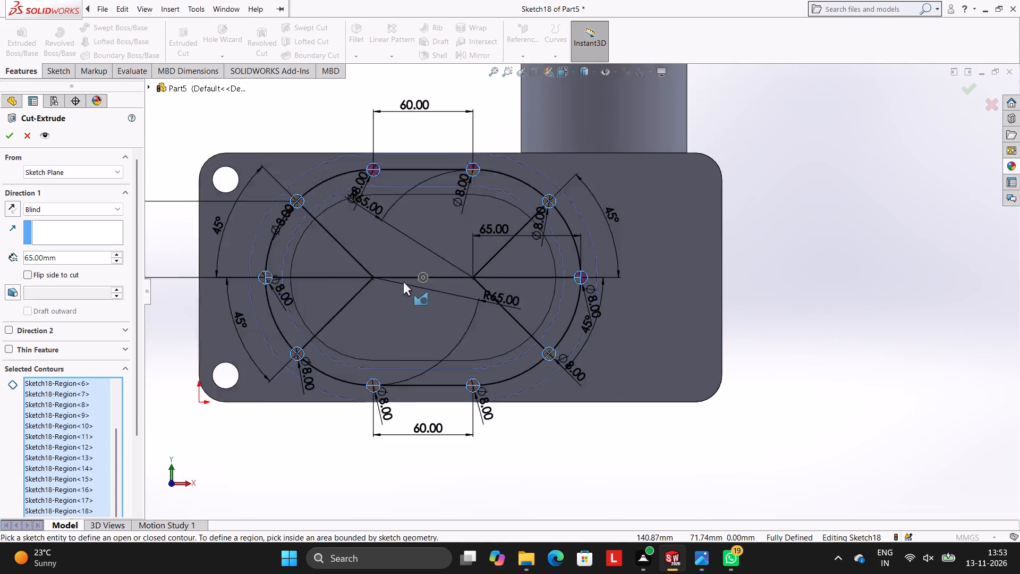
{"action": "scroll", "coordinate": [403, 281], "scroll_direction": "up", "scroll_amount": 2}
{"action": "scroll", "coordinate": [413, 280], "scroll_direction": "down", "scroll_amount": 3}
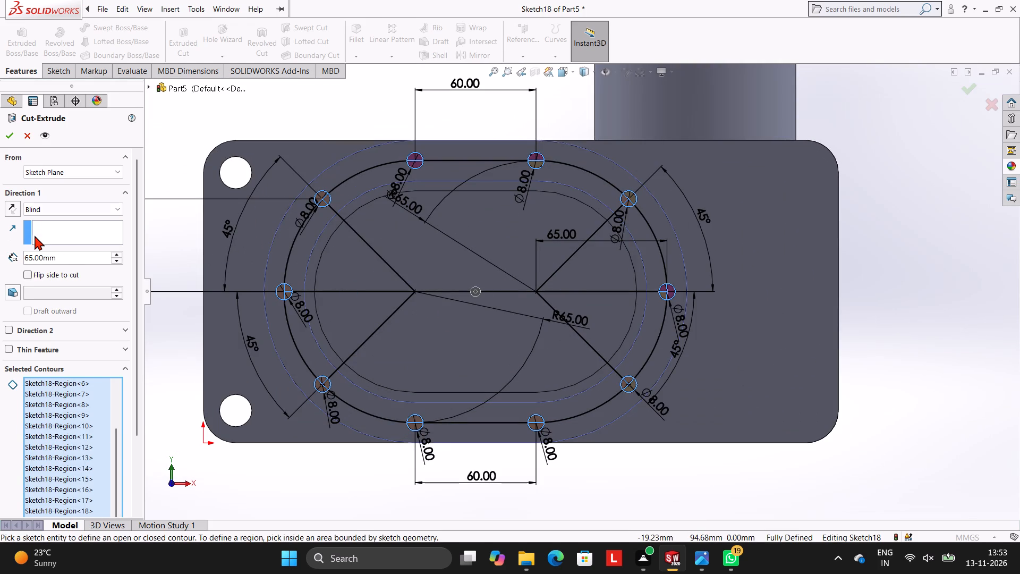
{"action": "left_click", "coordinate": [61, 256]}
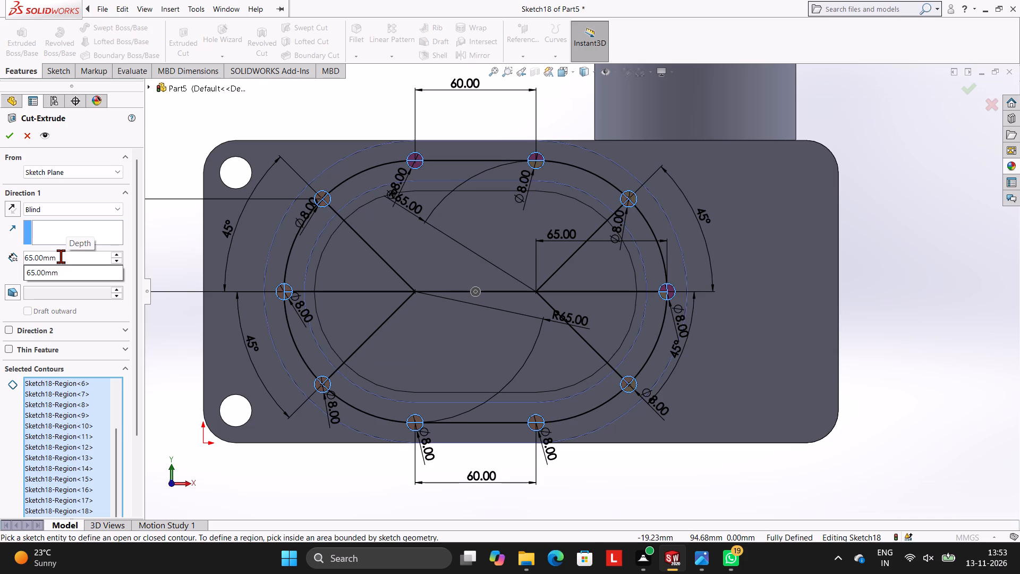
{"action": "key", "text": "BackSpace"}
{"action": "key", "text": "BackSpace"}
{"action": "key", "text": "BackSpace"}
{"action": "key", "text": "BackSpace"}
{"action": "key", "text": "BackSpace"}
{"action": "key", "text": "BackSpace"}
{"action": "key", "text": "BackSpace"}
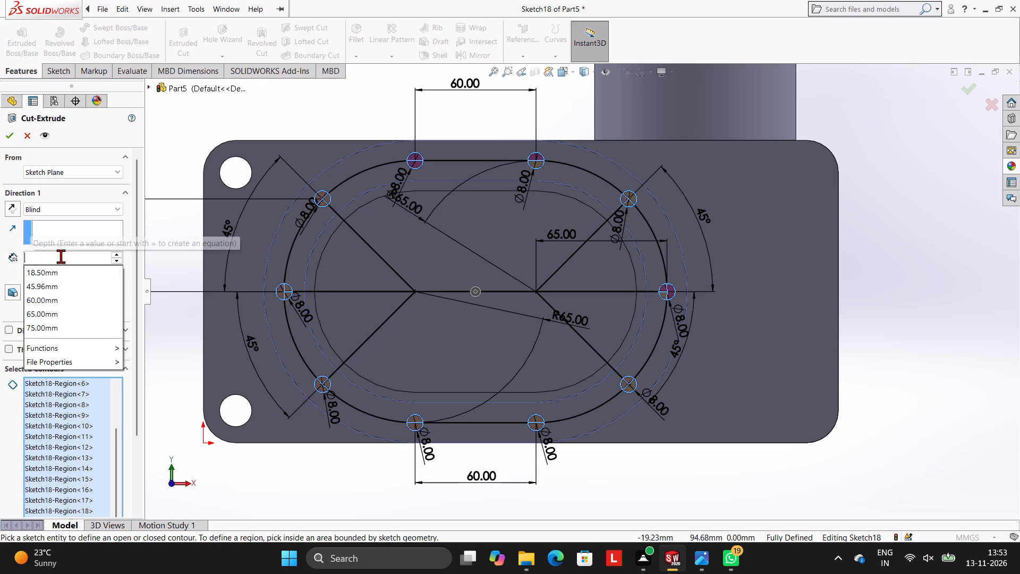
{"action": "key", "text": "BackSpace"}
{"action": "type", "text": "50"}
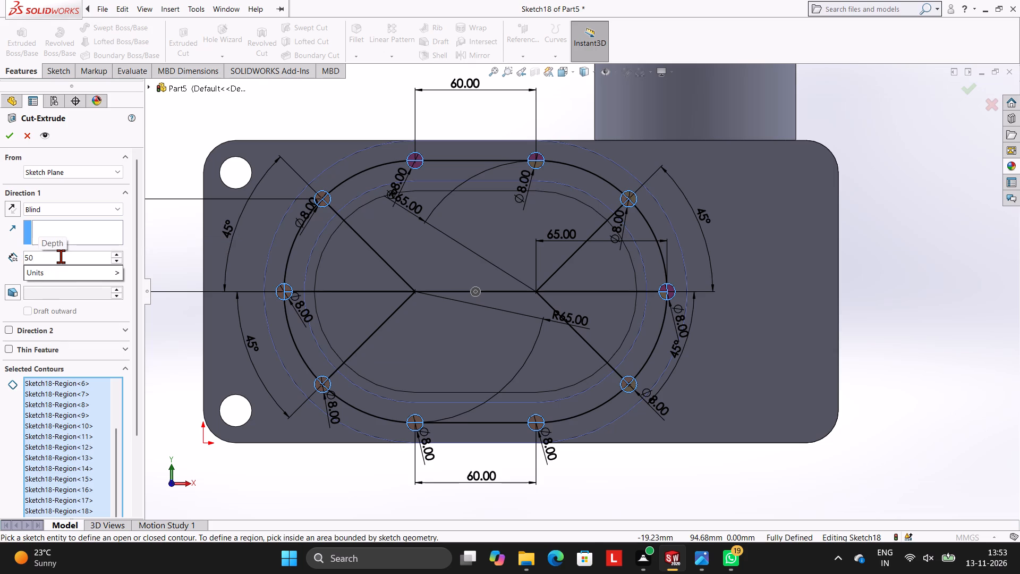
{"action": "key", "text": "BackSpace"}
{"action": "key", "text": "BackSpace"}
{"action": "key", "text": "BackSpace"}
{"action": "key", "text": "BackSpace"}
{"action": "type", "text": "30"}
{"action": "key", "text": "Return"}
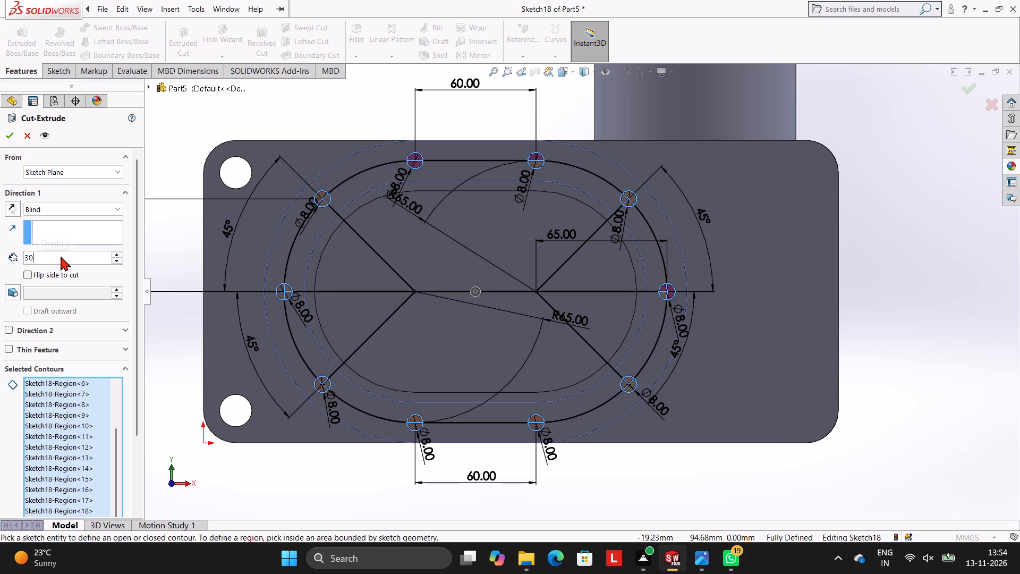
{"action": "left_click", "coordinate": [8, 132]}
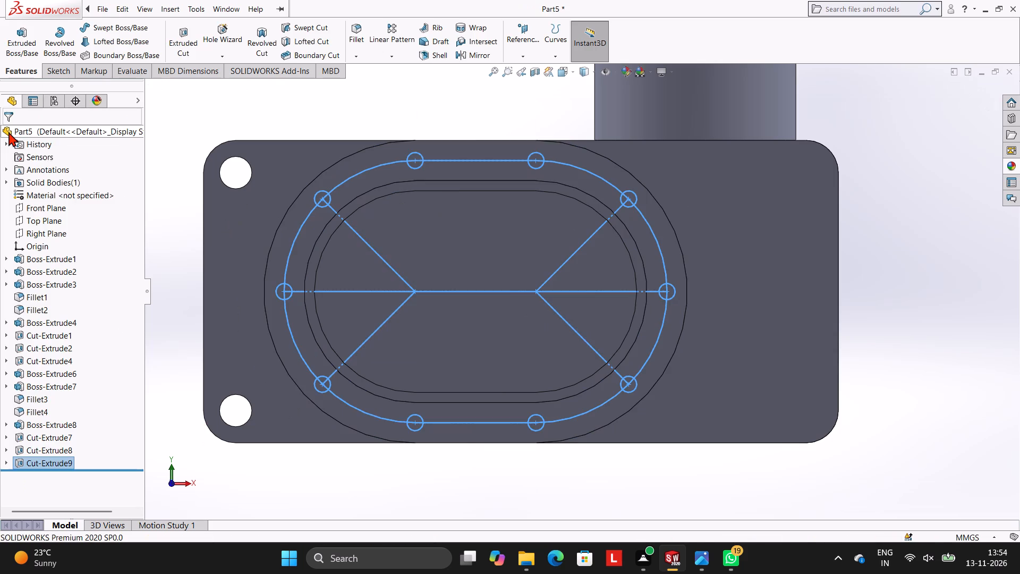
{"action": "left_click", "coordinate": [200, 126]}
Examine the ten holes around the slot-shaped boss and the rest of the body from several angles.
{"action": "middle_click_drag", "start_coordinate": [632, 197], "coordinate": [658, 92]}
{"action": "middle_click_drag", "start_coordinate": [666, 157], "coordinate": [773, 204]}
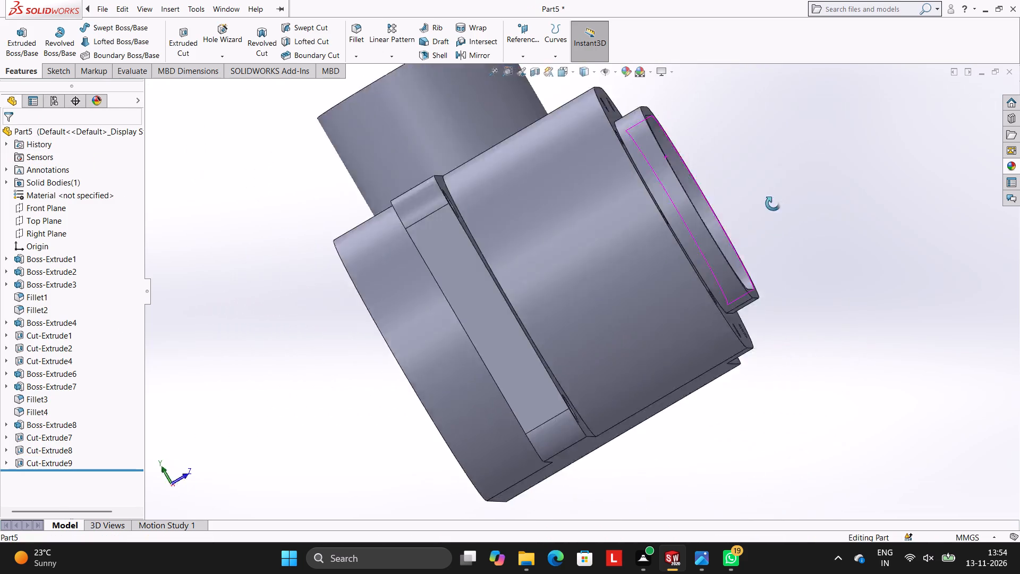
{"action": "middle_click_drag", "start_coordinate": [773, 204], "coordinate": [622, 216]}
{"action": "middle_click_drag", "start_coordinate": [736, 242], "coordinate": [750, 206]}
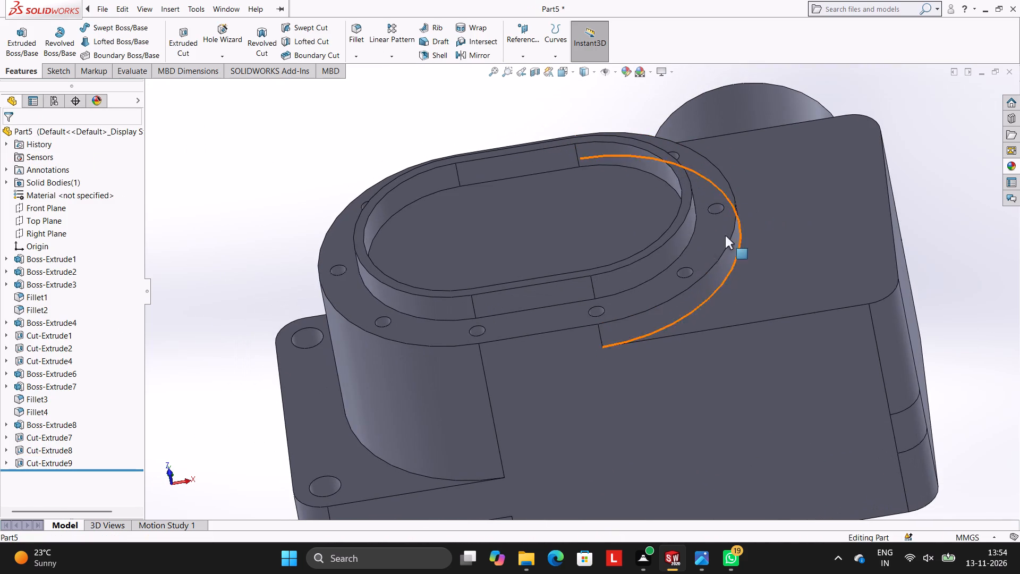
{"action": "middle_click_drag", "start_coordinate": [595, 254], "coordinate": [618, 253]}
{"action": "scroll", "coordinate": [598, 258], "scroll_direction": "up", "scroll_amount": 3}
{"action": "middle_click_drag", "start_coordinate": [597, 248], "coordinate": [601, 302]}
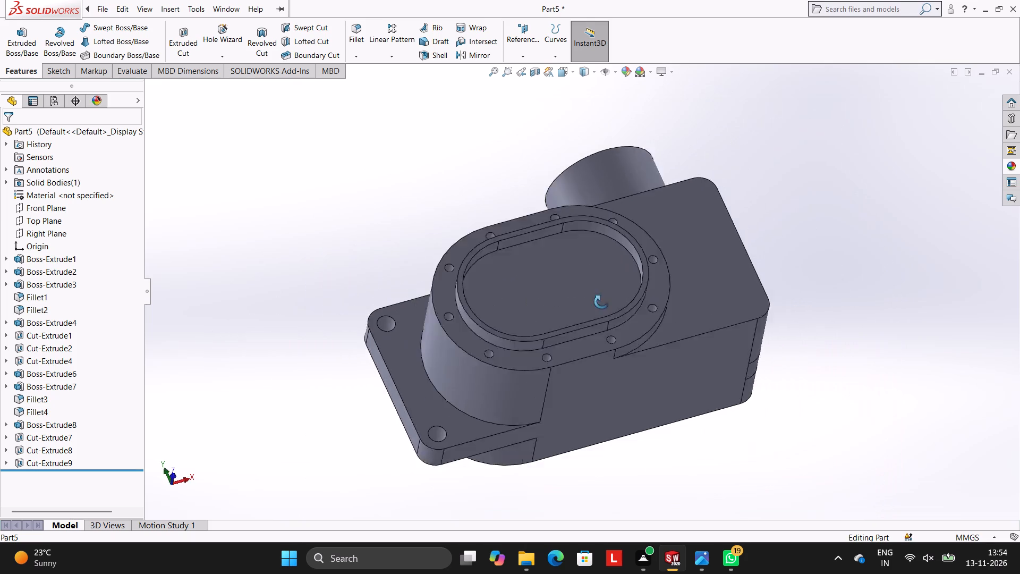
{"action": "middle_click_drag", "start_coordinate": [601, 302], "coordinate": [604, 337]}
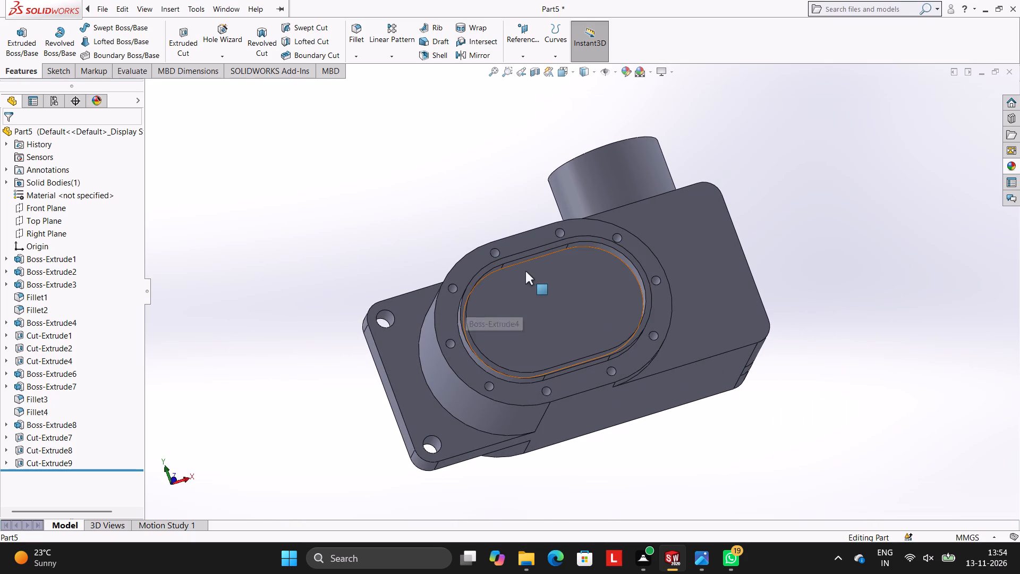
{"action": "middle_click_drag", "start_coordinate": [511, 222], "coordinate": [533, 232]}
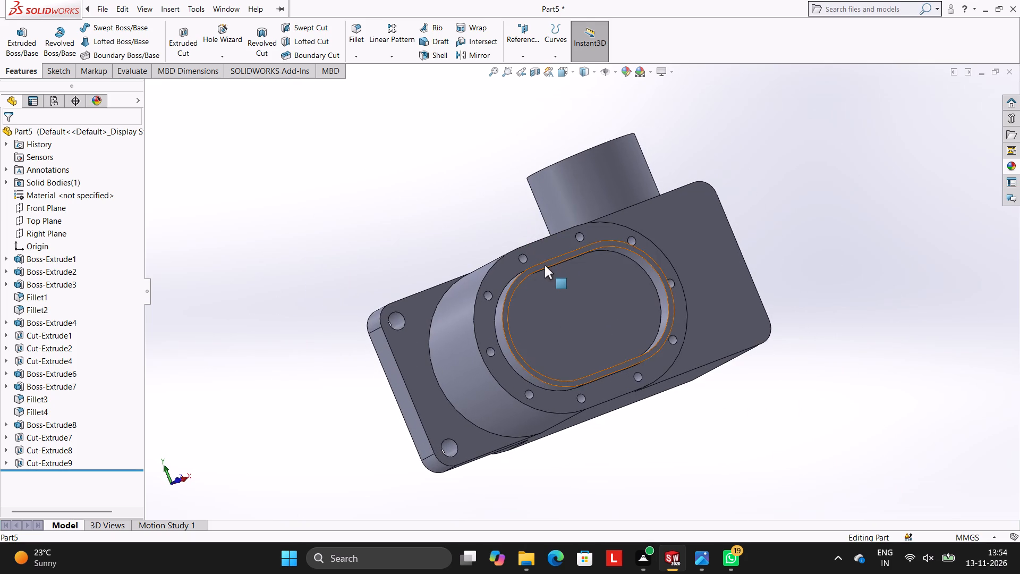
{"action": "middle_click_drag", "start_coordinate": [435, 244], "coordinate": [435, 265]}
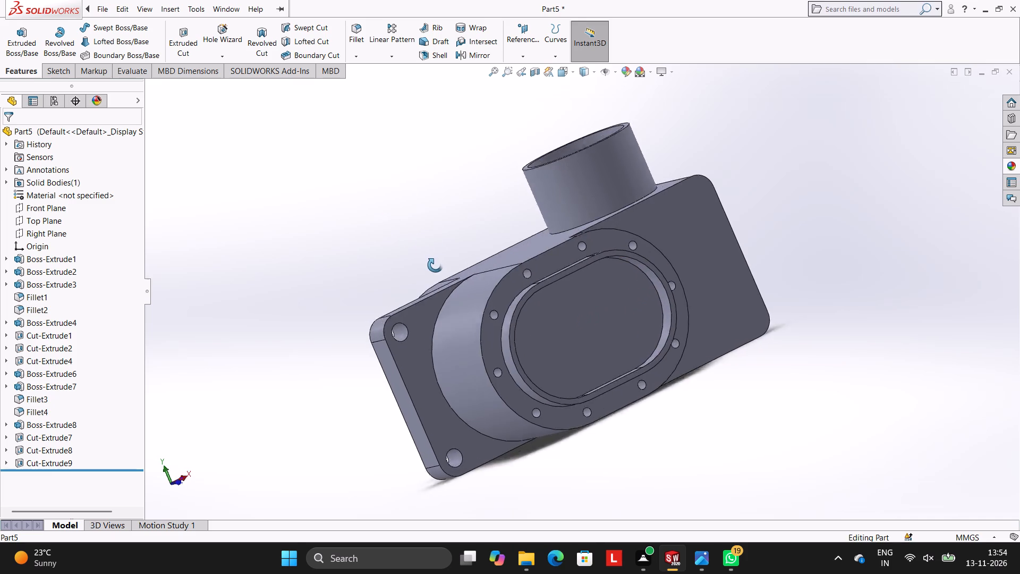
Sketch on the recessed slot floor a circle of about 50 mm radius matching its end arc nearest the two corner holes.
{"action": "middle_click_drag", "start_coordinate": [435, 265], "coordinate": [422, 252]}
{"action": "middle_click_drag", "start_coordinate": [671, 273], "coordinate": [692, 271]}
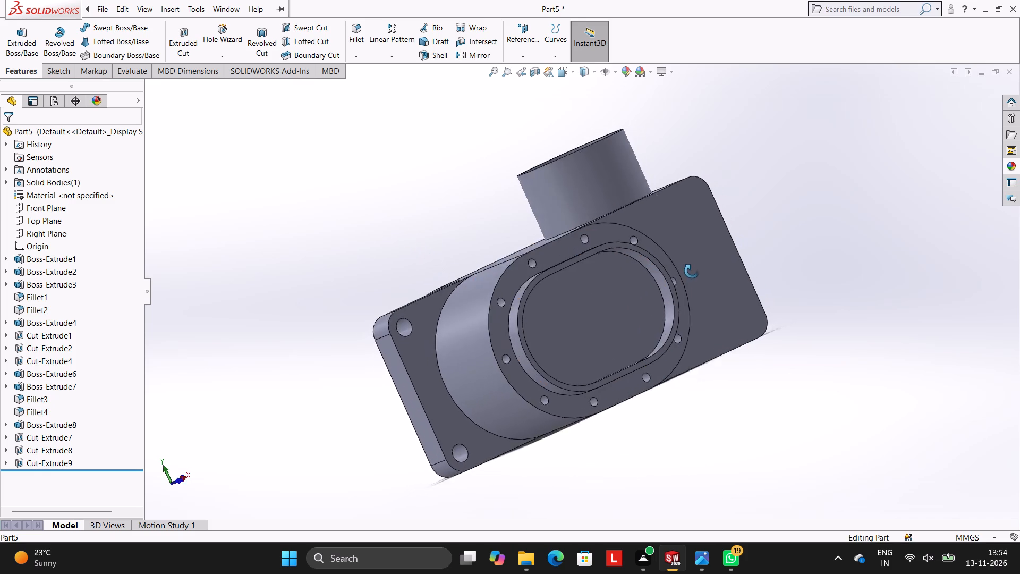
{"action": "middle_click_drag", "start_coordinate": [692, 271], "coordinate": [647, 254]}
{"action": "left_click", "coordinate": [557, 295]}
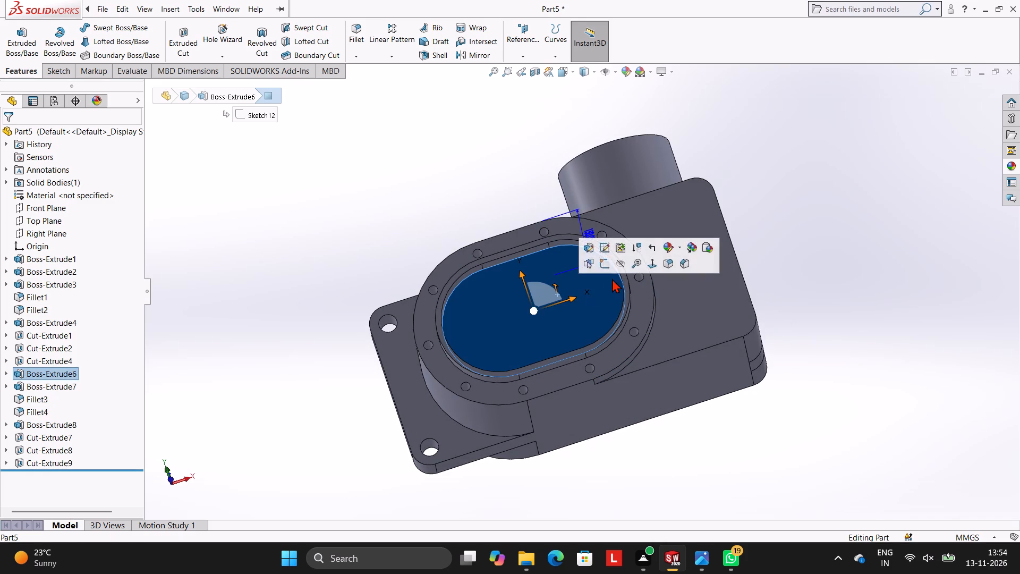
{"action": "left_click", "coordinate": [606, 262]}
{"action": "key", "text": "ctrl+8"}
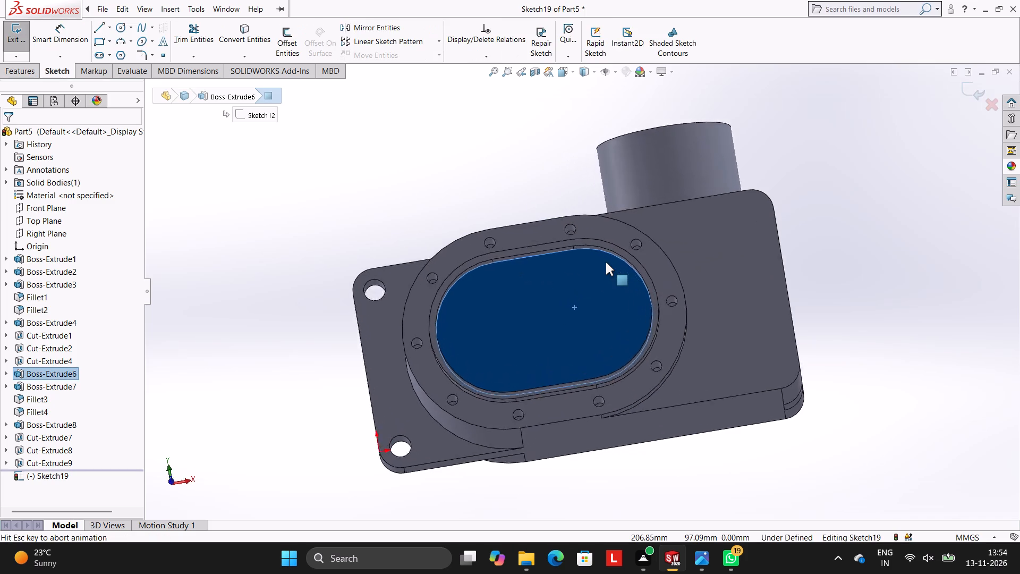
{"action": "scroll", "coordinate": [690, 304], "scroll_direction": "up", "scroll_amount": 2}
{"action": "scroll", "coordinate": [692, 306], "scroll_direction": "down", "scroll_amount": 3}
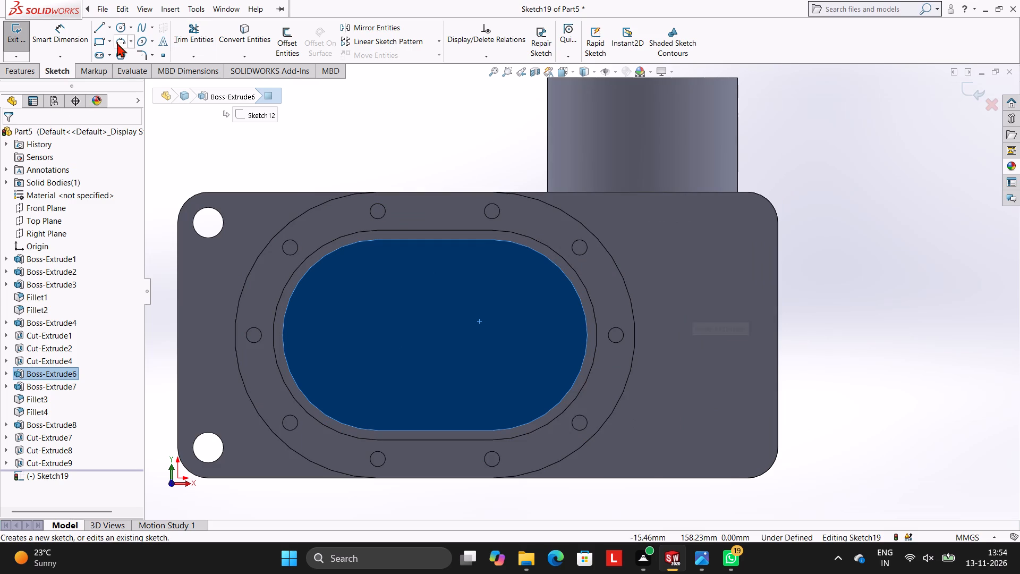
{"action": "left_click", "coordinate": [120, 22]}
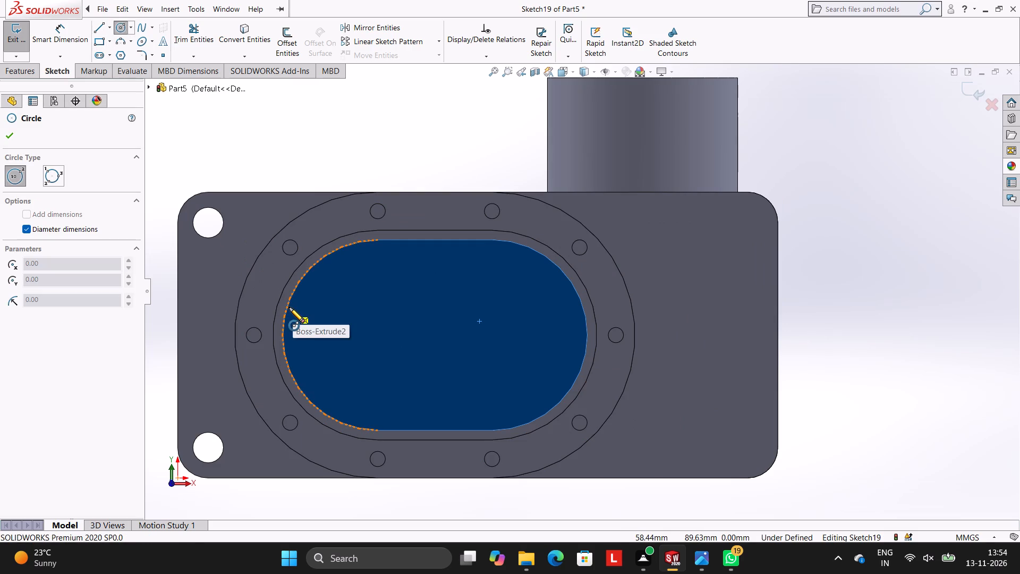
{"action": "left_click", "coordinate": [378, 334]}
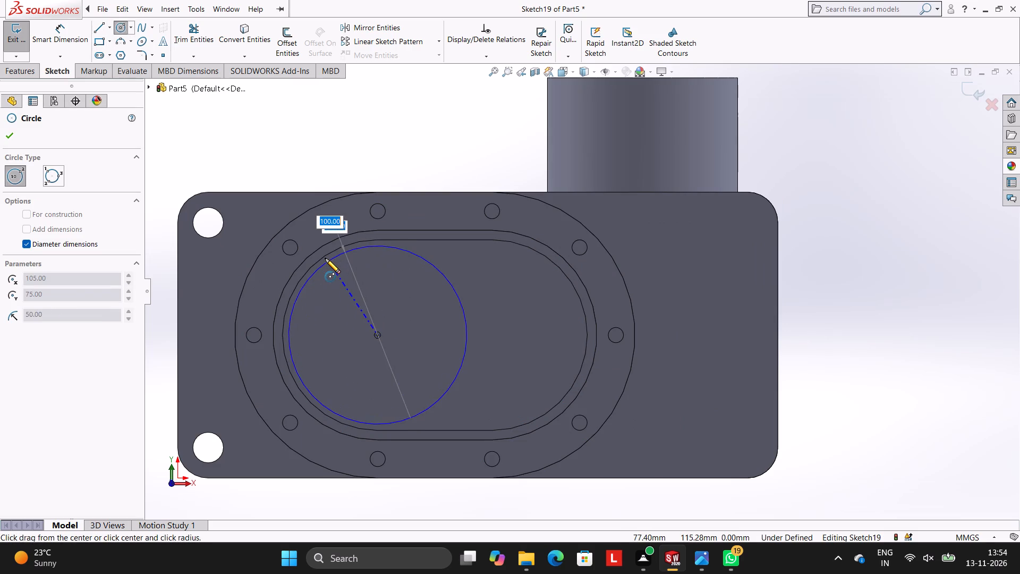
{"action": "left_click", "coordinate": [325, 258]}
{"action": "key", "text": "Escape"}
{"action": "key", "text": "Escape"}
{"action": "key", "text": "Escape"}
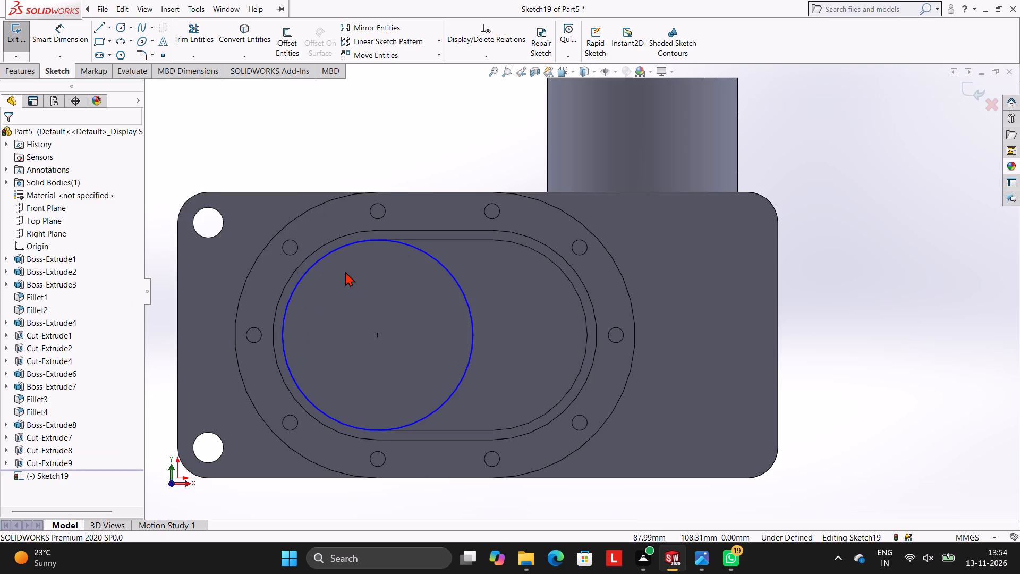
Draw a second circle of 50 mm radius matching the slot floor's opposite end arc, centred on that arc.
{"action": "left_click", "coordinate": [120, 26]}
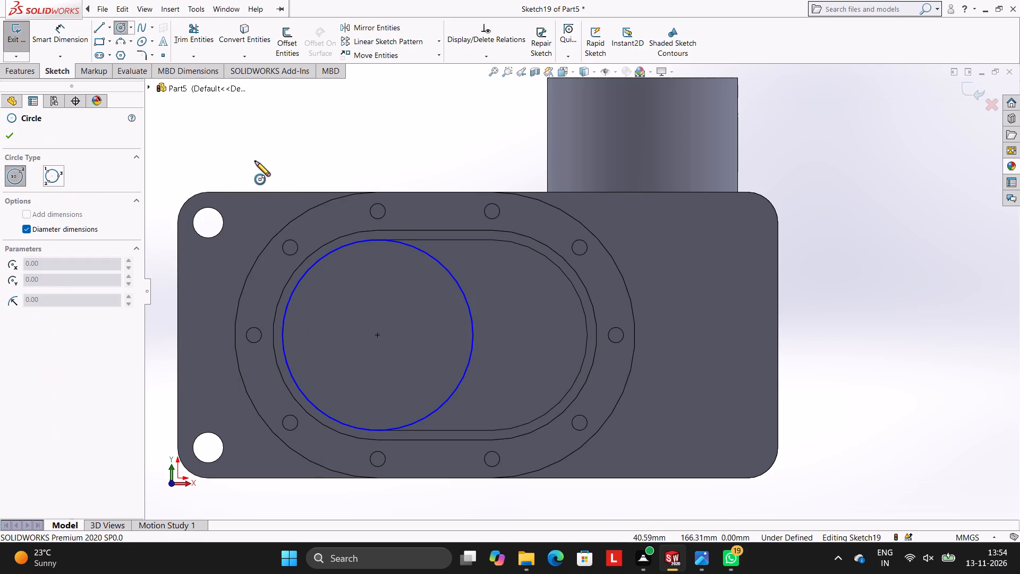
{"action": "left_click", "coordinate": [492, 334]}
{"action": "left_click", "coordinate": [587, 314]}
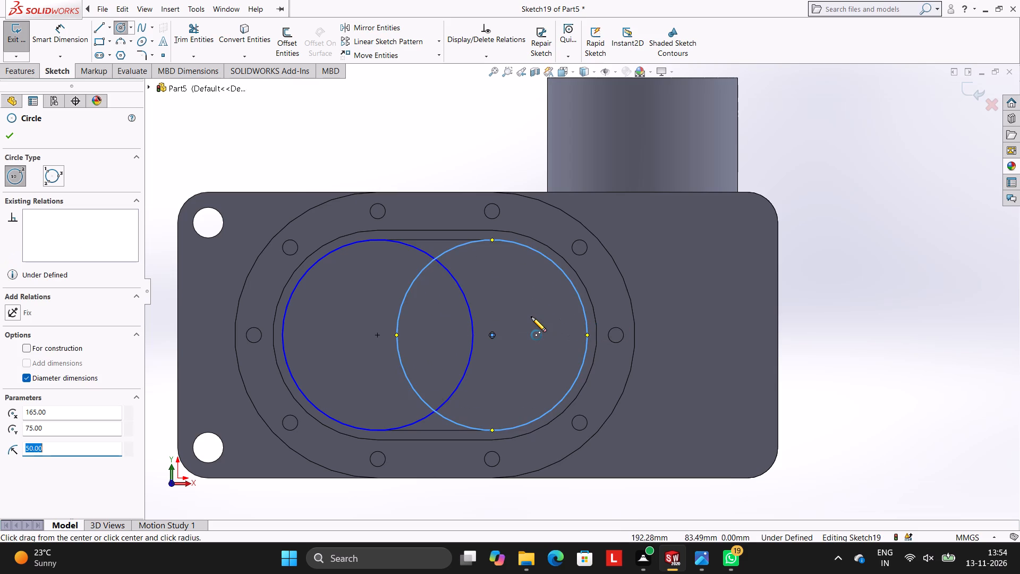
{"action": "key", "text": "Escape"}
{"action": "key", "text": "Escape"}
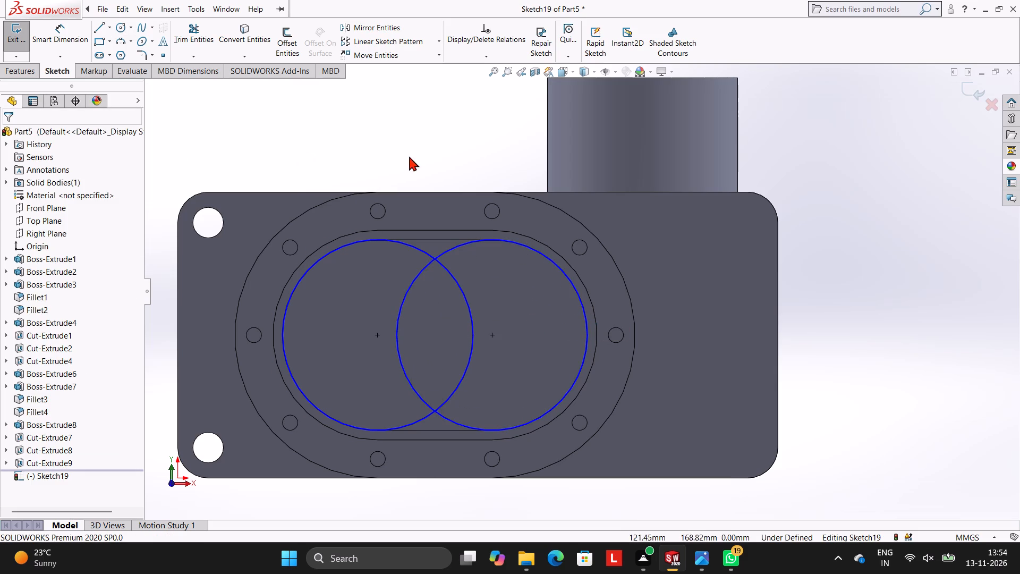
Draw a horizontal line joining the top points of the two circles along the slot floor's upper edge.
{"action": "scroll", "coordinate": [409, 158], "scroll_direction": "down", "scroll_amount": 3}
{"action": "left_click", "coordinate": [100, 23]}
{"action": "scroll", "coordinate": [512, 311], "scroll_direction": "down", "scroll_amount": 2}
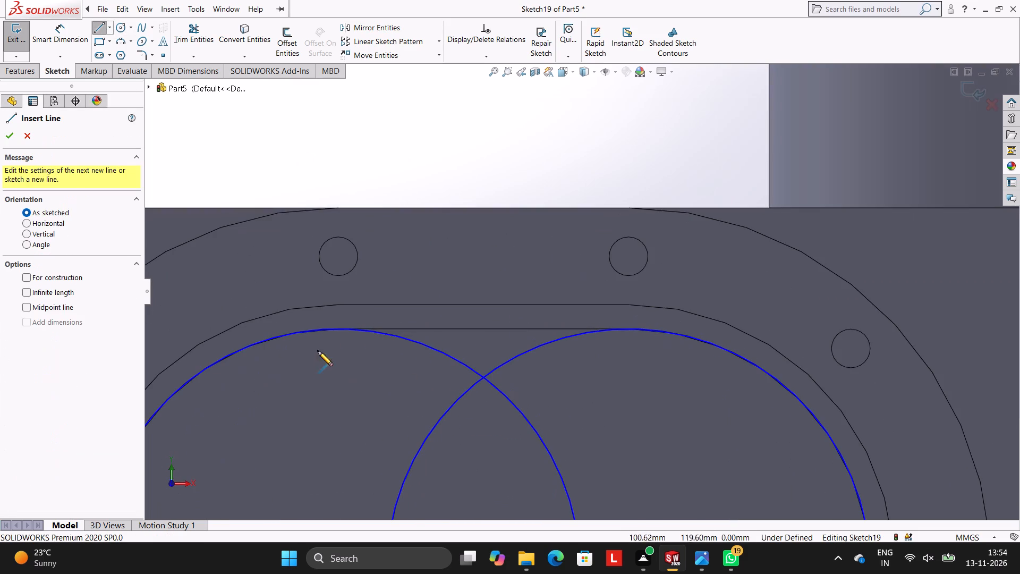
{"action": "left_click", "coordinate": [339, 330]}
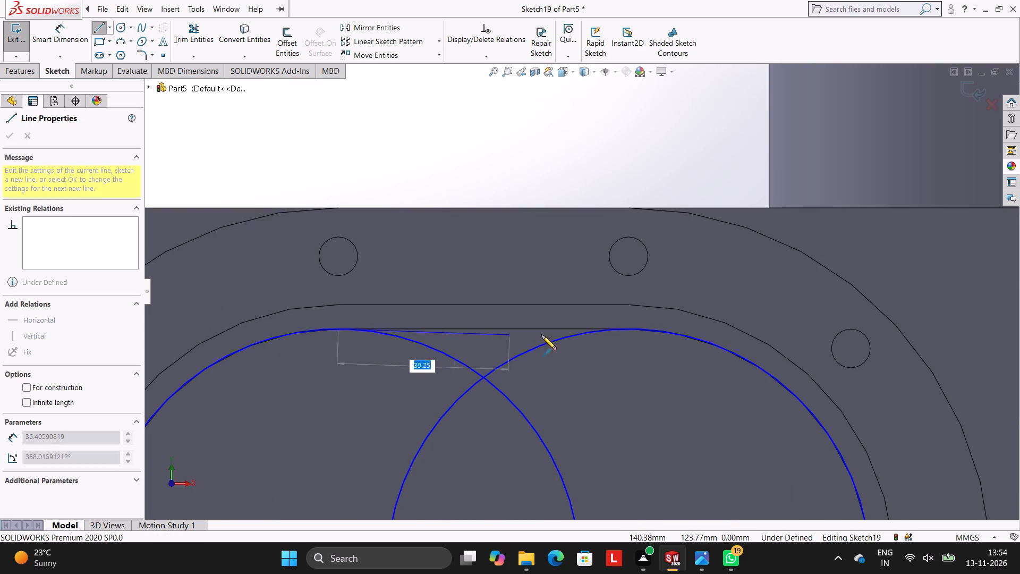
{"action": "left_click", "coordinate": [630, 330]}
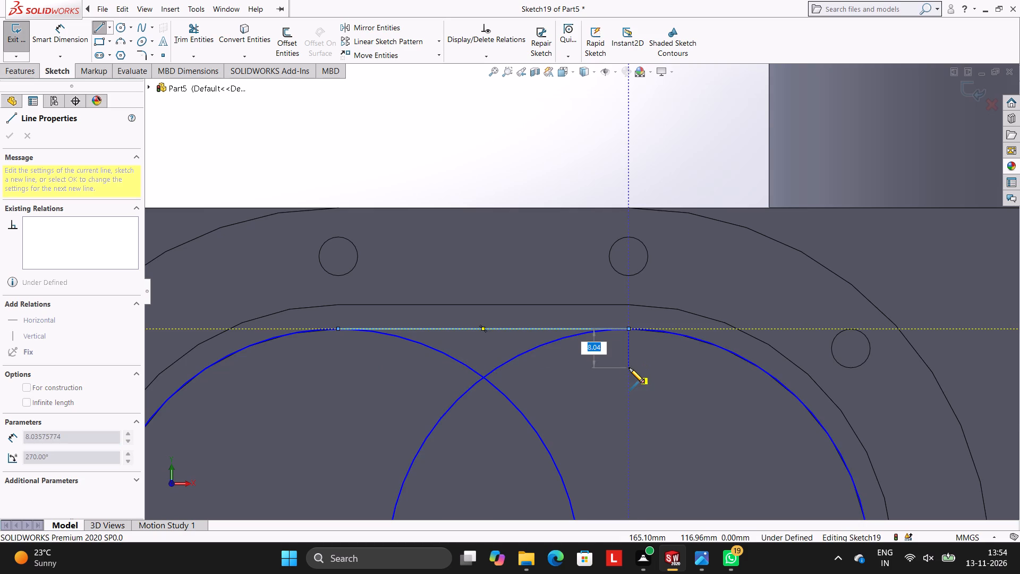
{"action": "key", "text": "Escape"}
{"action": "key", "text": "Escape"}
{"action": "scroll", "coordinate": [631, 396], "scroll_direction": "up", "scroll_amount": 7}
{"action": "scroll", "coordinate": [615, 378], "scroll_direction": "down", "scroll_amount": 4}
{"action": "scroll", "coordinate": [585, 393], "scroll_direction": "up", "scroll_amount": 3}
{"action": "scroll", "coordinate": [585, 393], "scroll_direction": "down", "scroll_amount": 4}
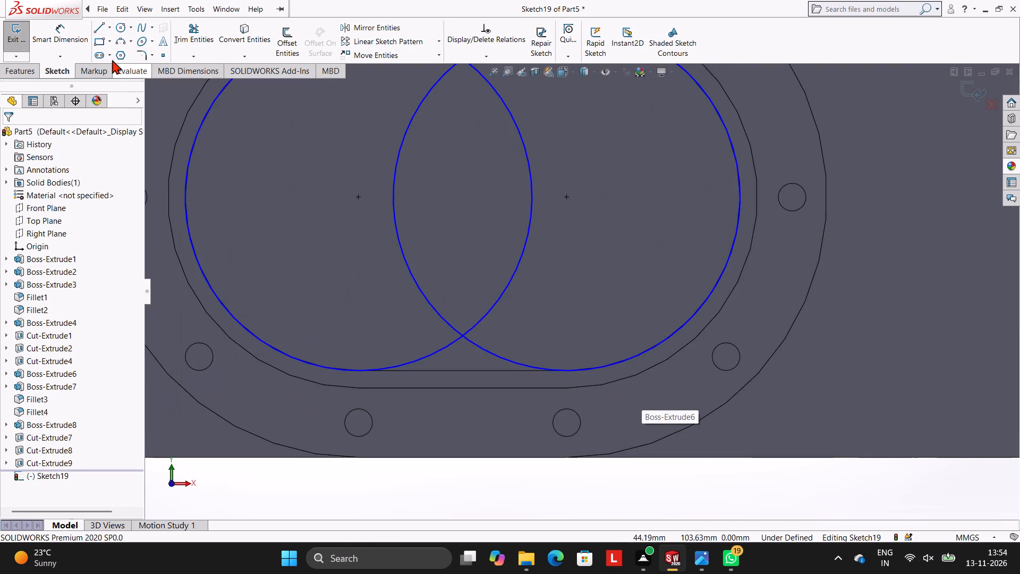
Draw a horizontal line joining the bottom points of the two circles along the slot floor's lower edge.
{"action": "left_click", "coordinate": [93, 30]}
{"action": "scroll", "coordinate": [470, 337], "scroll_direction": "down", "scroll_amount": 1}
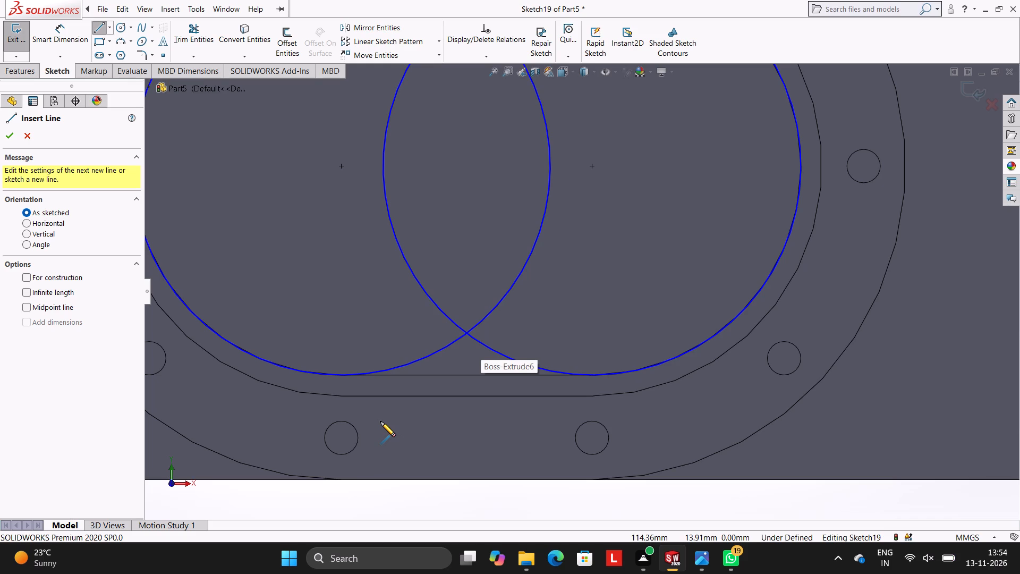
{"action": "left_click", "coordinate": [342, 375]}
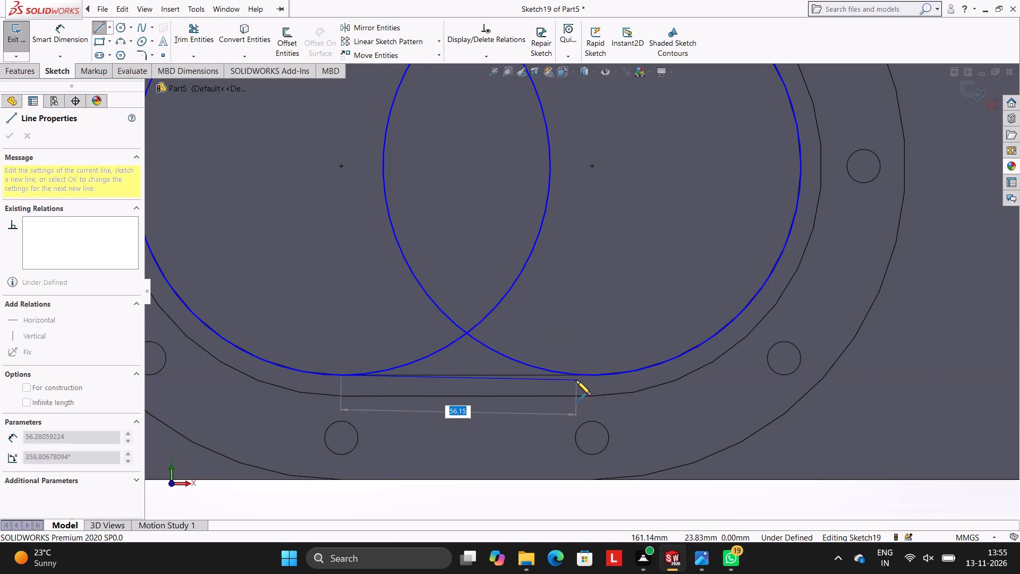
{"action": "left_click", "coordinate": [593, 374]}
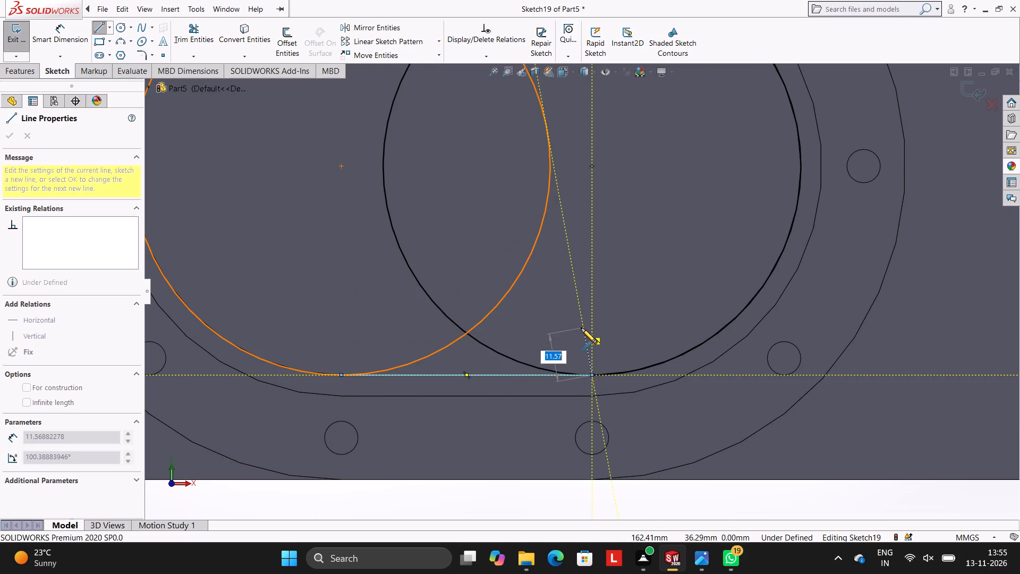
{"action": "key", "text": "Escape"}
{"action": "key", "text": "Escape"}
{"action": "key", "text": "Escape"}
{"action": "scroll", "coordinate": [554, 266], "scroll_direction": "up", "scroll_amount": 6}
{"action": "scroll", "coordinate": [556, 254], "scroll_direction": "down", "scroll_amount": 3}
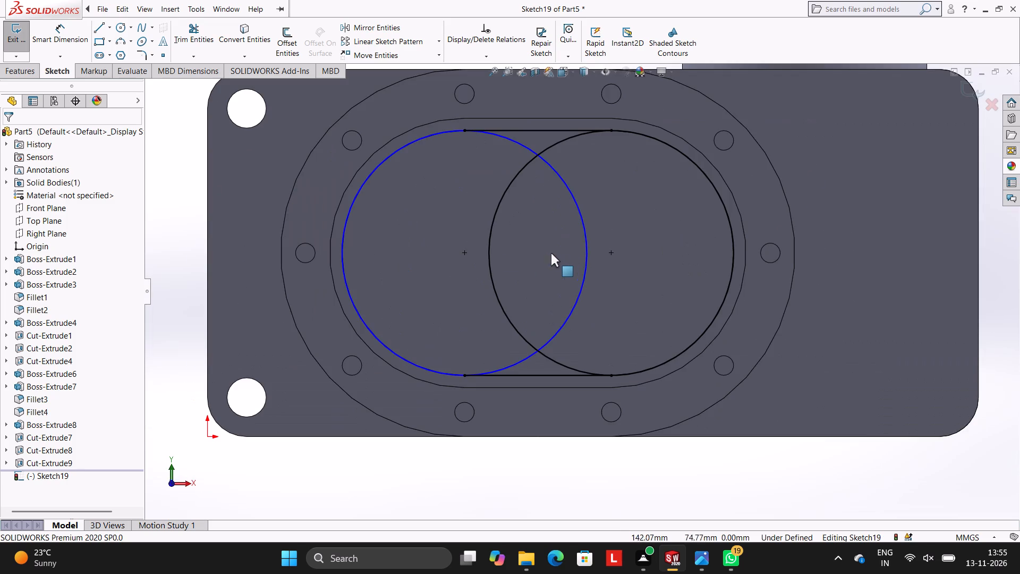
Trim away the inner arcs of both overlapping circles, leaving one closed slot outline.
{"action": "left_click", "coordinate": [184, 40]}
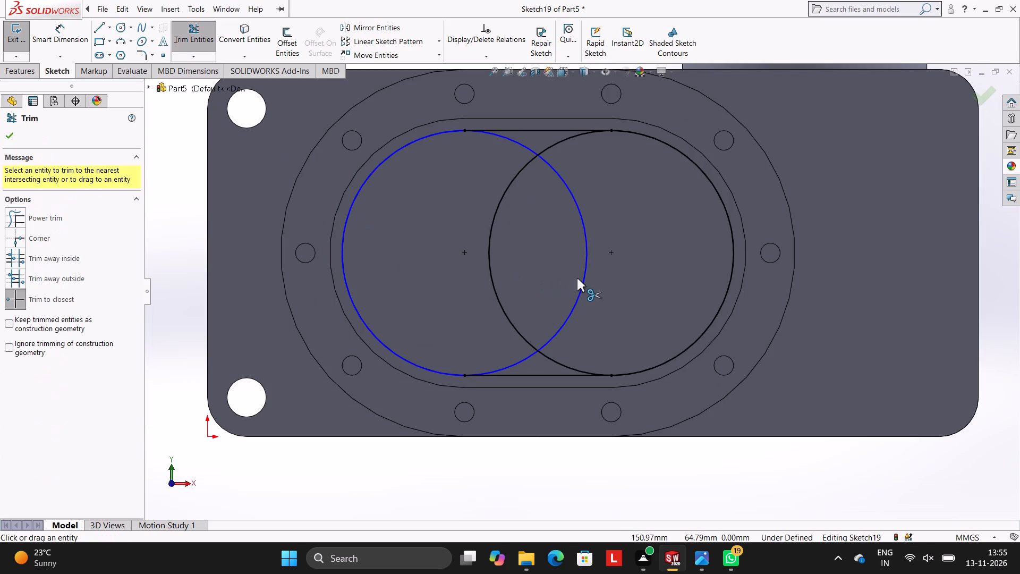
{"action": "left_click", "coordinate": [583, 280]}
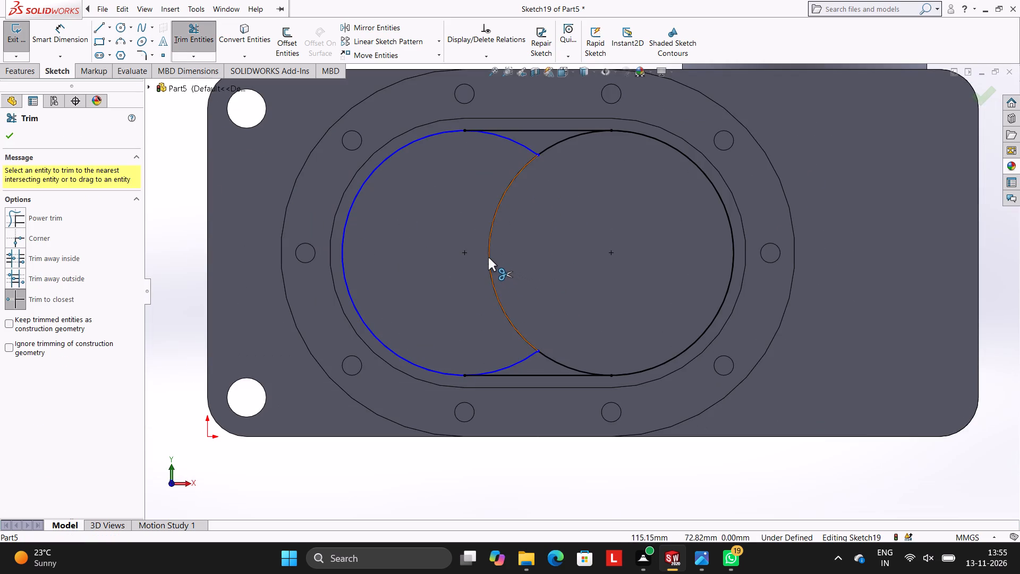
{"action": "left_click", "coordinate": [488, 257]}
{"action": "left_click", "coordinate": [523, 144]}
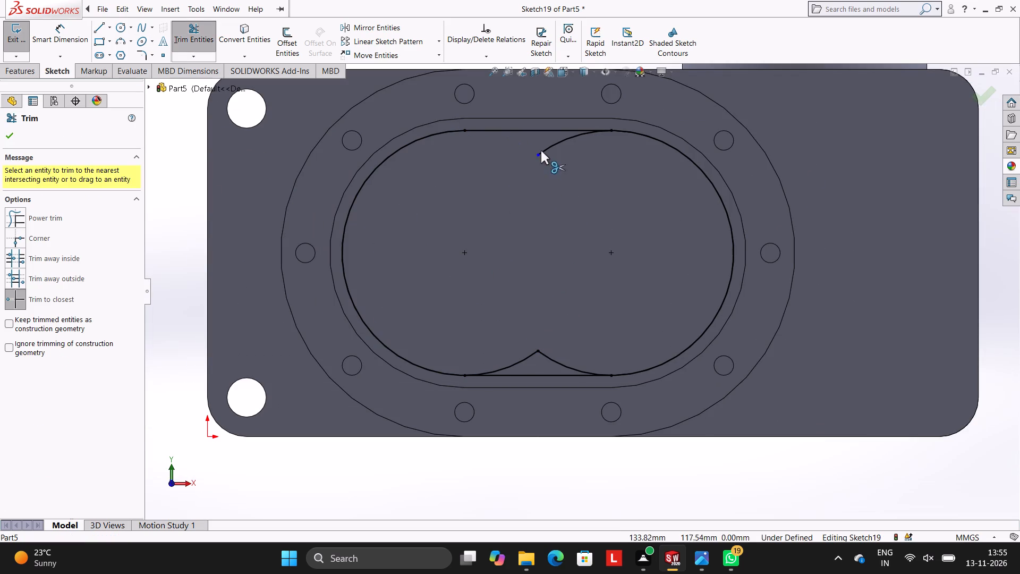
{"action": "left_click", "coordinate": [544, 151]}
{"action": "left_click", "coordinate": [524, 359]}
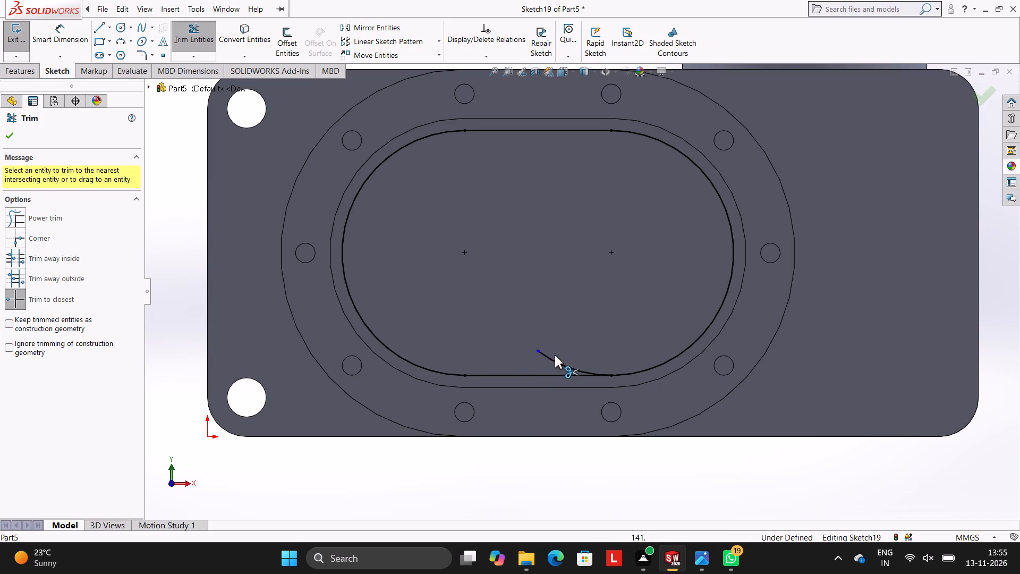
{"action": "left_click", "coordinate": [545, 353]}
{"action": "scroll", "coordinate": [570, 215], "scroll_direction": "up", "scroll_amount": 2}
{"action": "scroll", "coordinate": [609, 240], "scroll_direction": "down", "scroll_amount": 1}
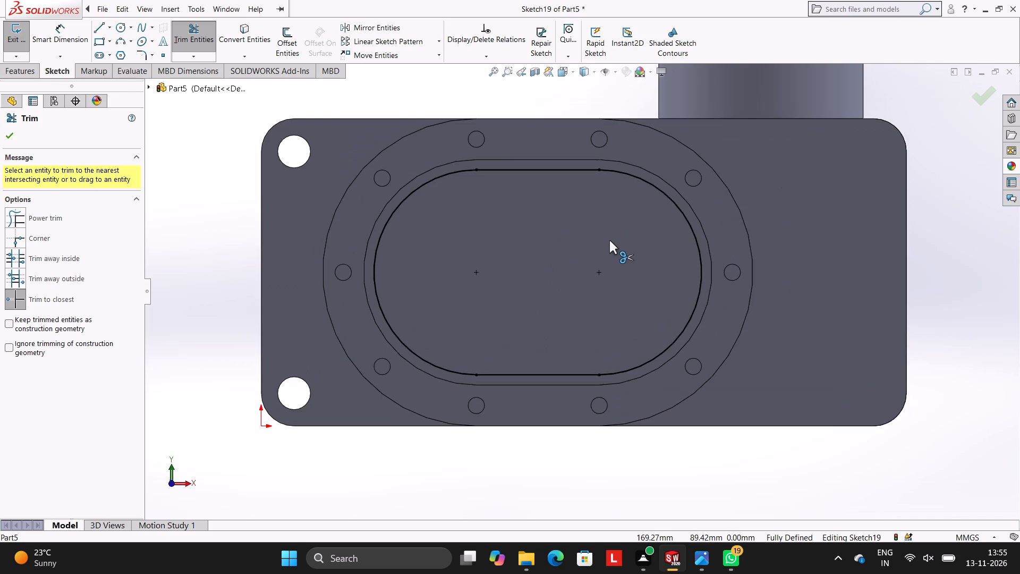
{"action": "left_click", "coordinate": [7, 138]}
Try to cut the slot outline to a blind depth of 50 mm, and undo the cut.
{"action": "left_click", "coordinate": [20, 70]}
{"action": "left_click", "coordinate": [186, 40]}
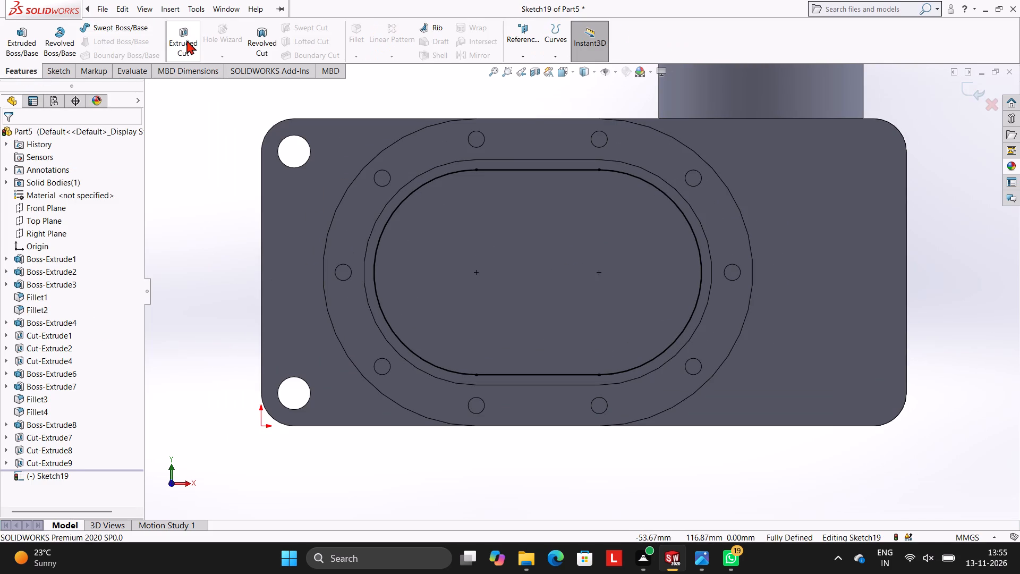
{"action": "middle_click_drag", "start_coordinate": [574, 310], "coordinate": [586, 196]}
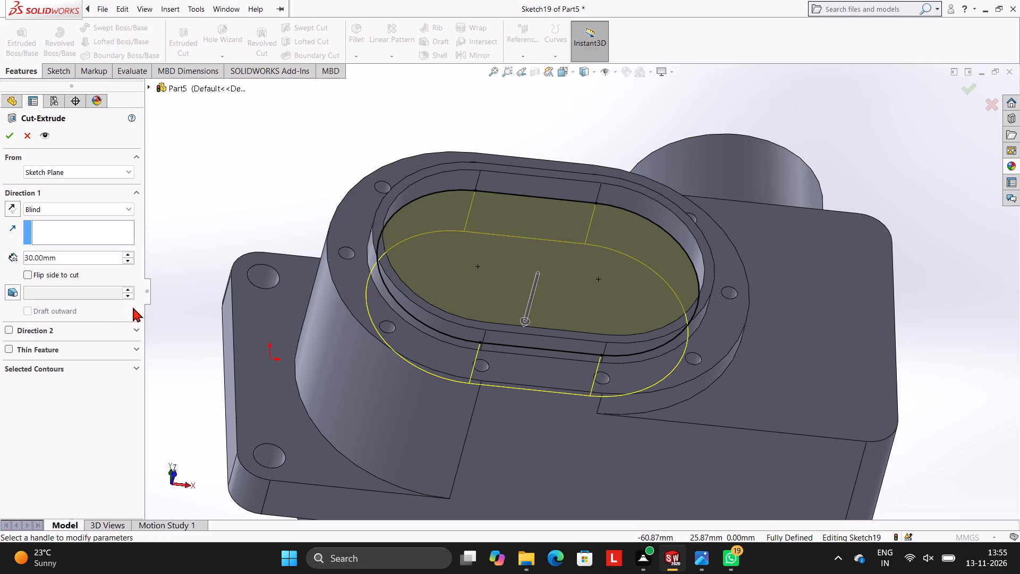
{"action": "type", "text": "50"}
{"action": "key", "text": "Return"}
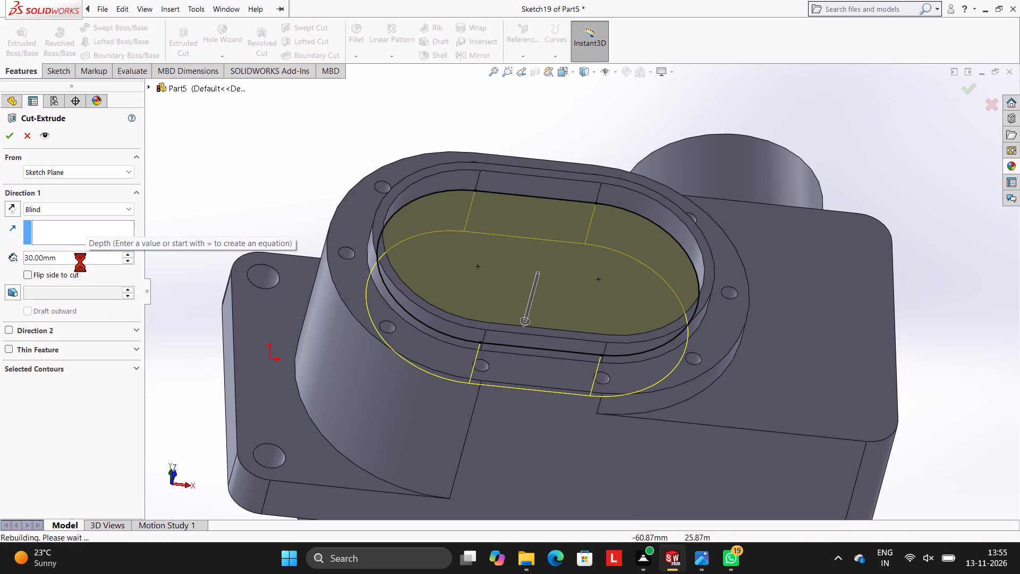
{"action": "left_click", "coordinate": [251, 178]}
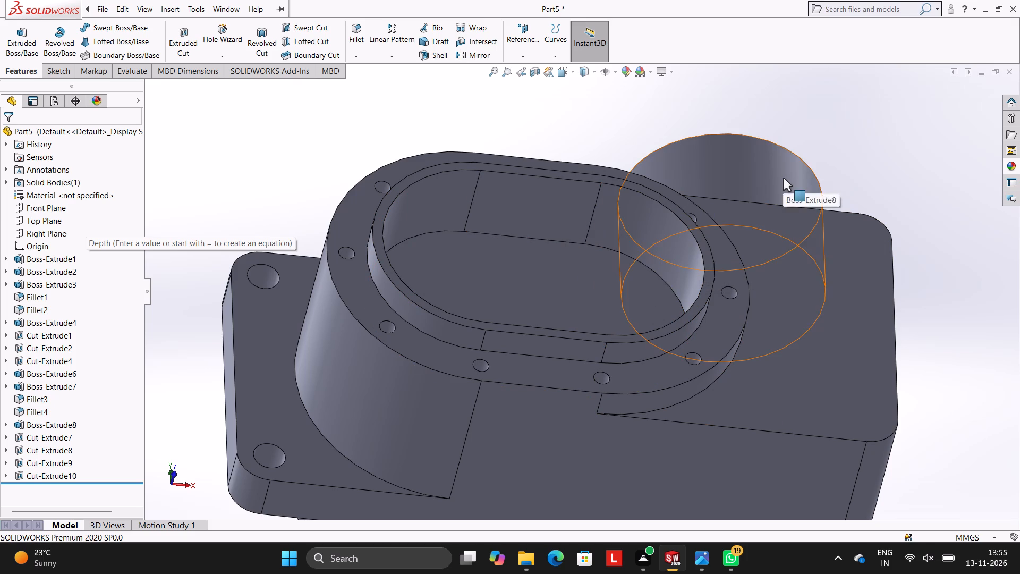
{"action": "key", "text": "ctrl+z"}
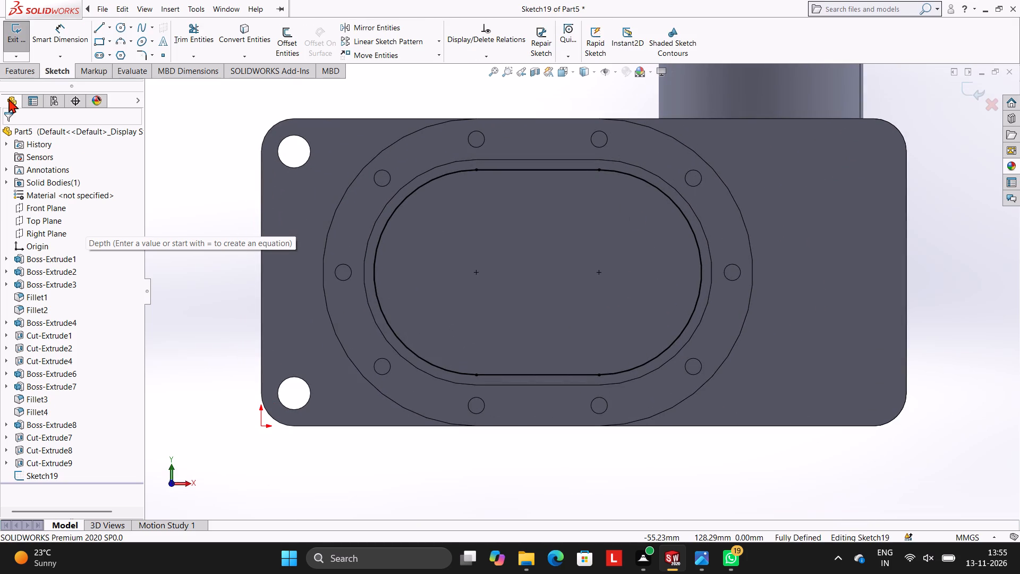
Set up an extruded cut of the slot outline with a blind depth of 100 mm and check its reach from the side.
{"action": "left_click", "coordinate": [25, 65]}
{"action": "left_click", "coordinate": [181, 50]}
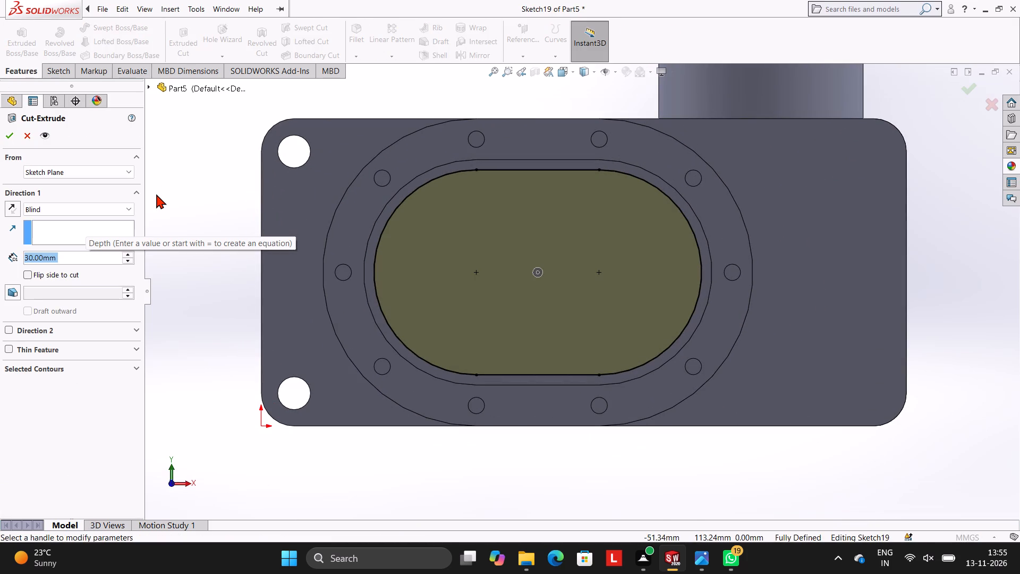
{"action": "type", "text": "100"}
{"action": "key", "text": "Return"}
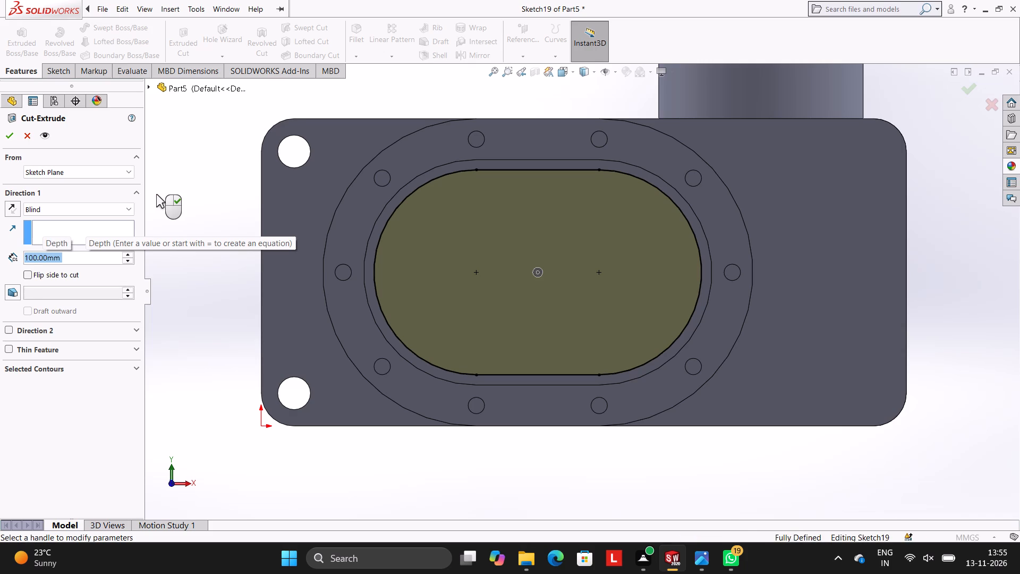
{"action": "middle_click_drag", "start_coordinate": [433, 218], "coordinate": [530, 203]}
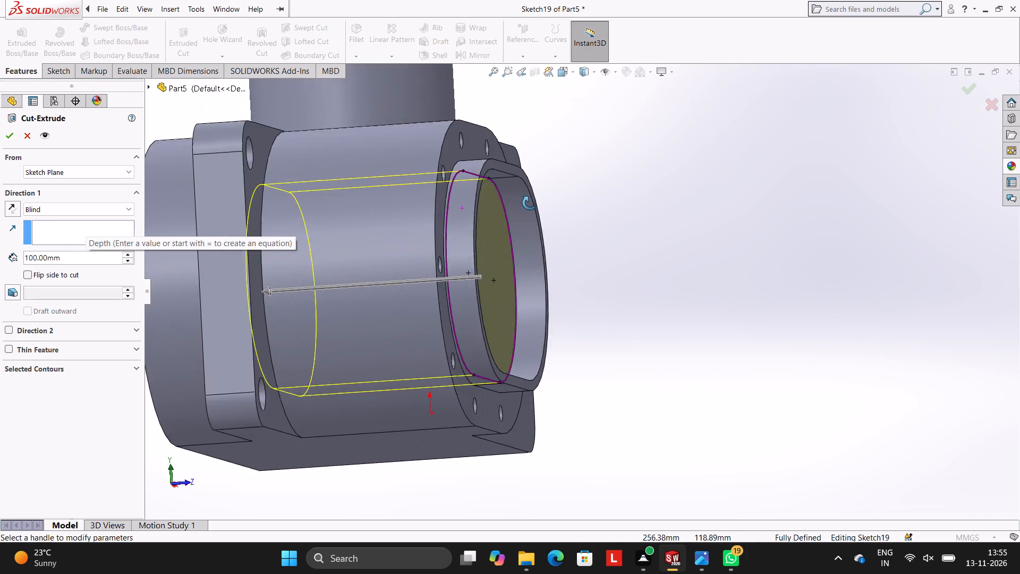
{"action": "middle_click_drag", "start_coordinate": [530, 203], "coordinate": [540, 215]}
{"action": "scroll", "coordinate": [540, 215], "scroll_direction": "down", "scroll_amount": 1}
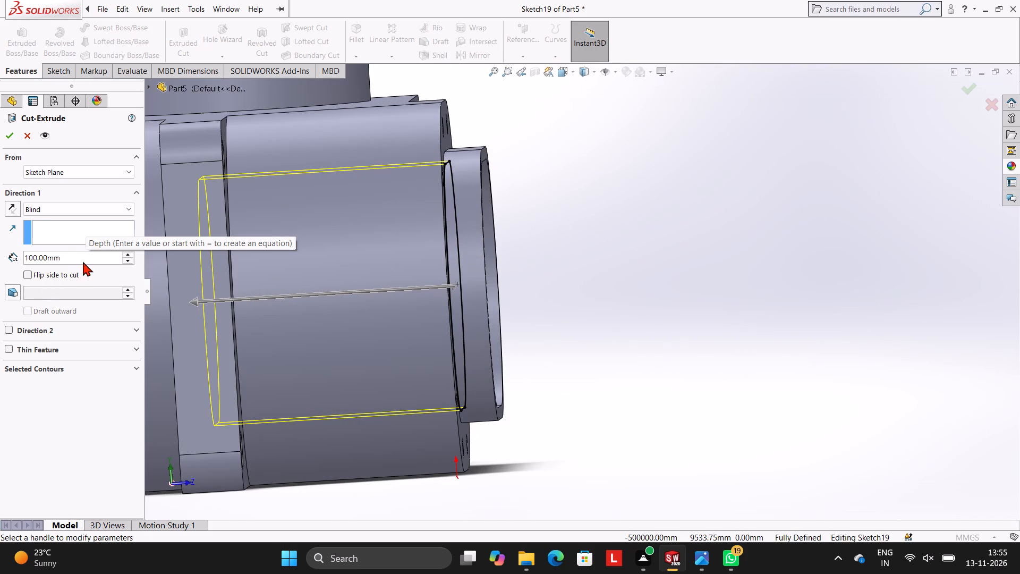
Reduce the slot cut's blind depth to 80 mm and complete the extruded cut.
{"action": "left_click", "coordinate": [82, 260]}
{"action": "key", "text": "BackSpace"}
{"action": "key", "text": "BackSpace"}
{"action": "key", "text": "BackSpace"}
{"action": "key", "text": "BackSpace"}
{"action": "key", "text": "BackSpace"}
{"action": "key", "text": "BackSpace"}
{"action": "key", "text": "BackSpace"}
{"action": "key", "text": "BackSpace"}
{"action": "key", "text": "BackSpace"}
{"action": "key", "text": "BackSpace"}
{"action": "key", "text": "BackSpace"}
{"action": "key", "text": "BackSpace"}
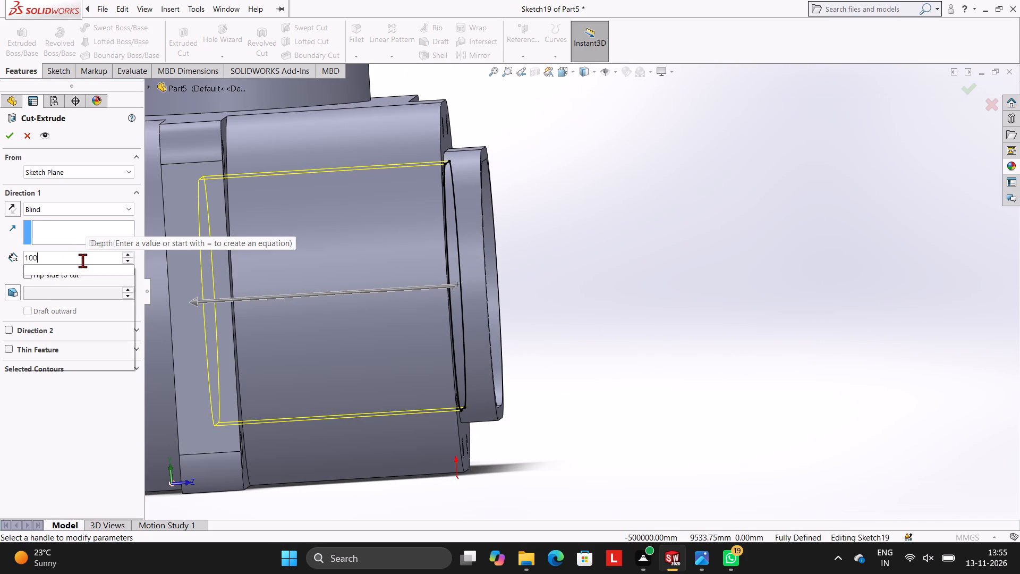
{"action": "type", "text": "90"}
{"action": "key", "text": "Return"}
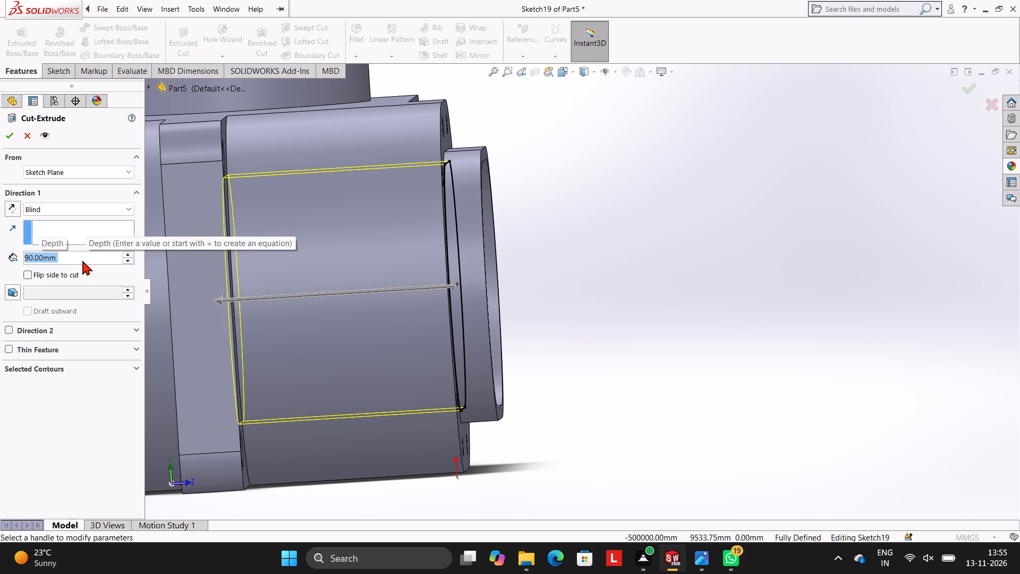
{"action": "type", "text": "80"}
{"action": "key", "text": "Return"}
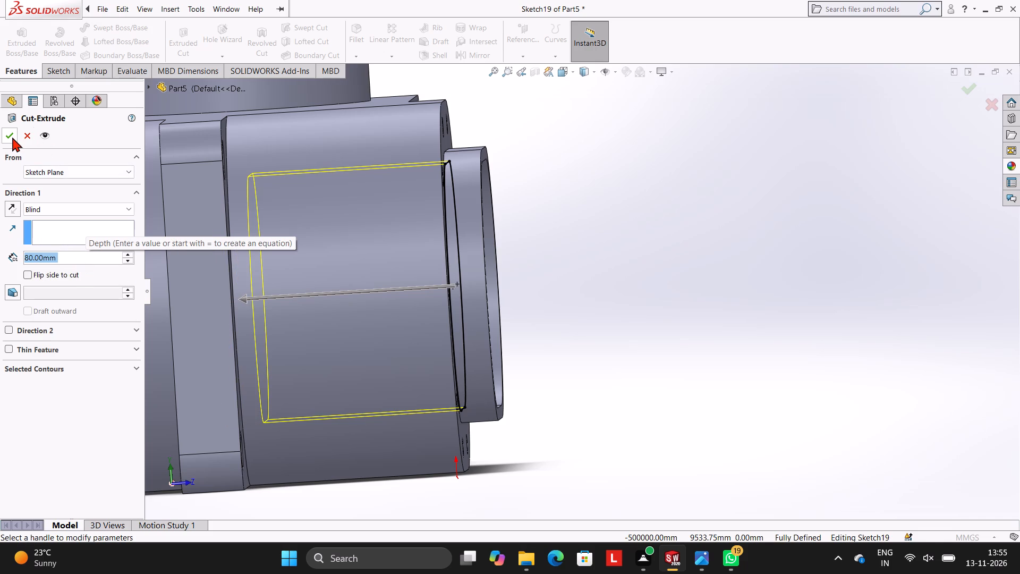
{"action": "left_click", "coordinate": [12, 137]}
Examine the body from all sides, including the slot pocket, the stepped-bore round boss and the underside.
{"action": "left_click", "coordinate": [642, 191]}
{"action": "middle_click_drag", "start_coordinate": [691, 207], "coordinate": [631, 179]}
{"action": "scroll", "coordinate": [634, 181], "scroll_direction": "up", "scroll_amount": 4}
{"action": "middle_click_drag", "start_coordinate": [781, 207], "coordinate": [784, 263]}
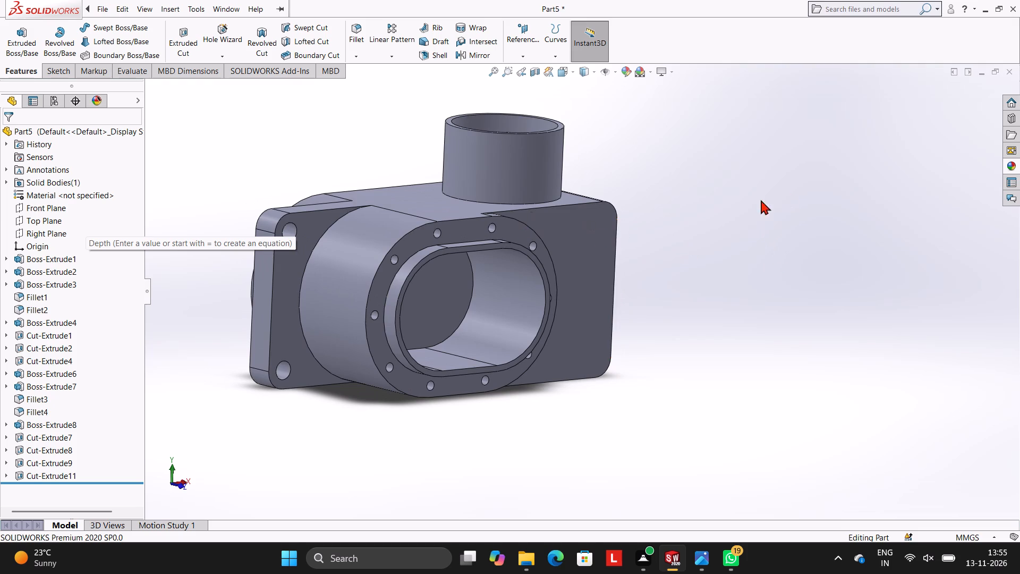
{"action": "middle_click_drag", "start_coordinate": [748, 202], "coordinate": [719, 195]}
{"action": "middle_click_drag", "start_coordinate": [739, 204], "coordinate": [764, 212]}
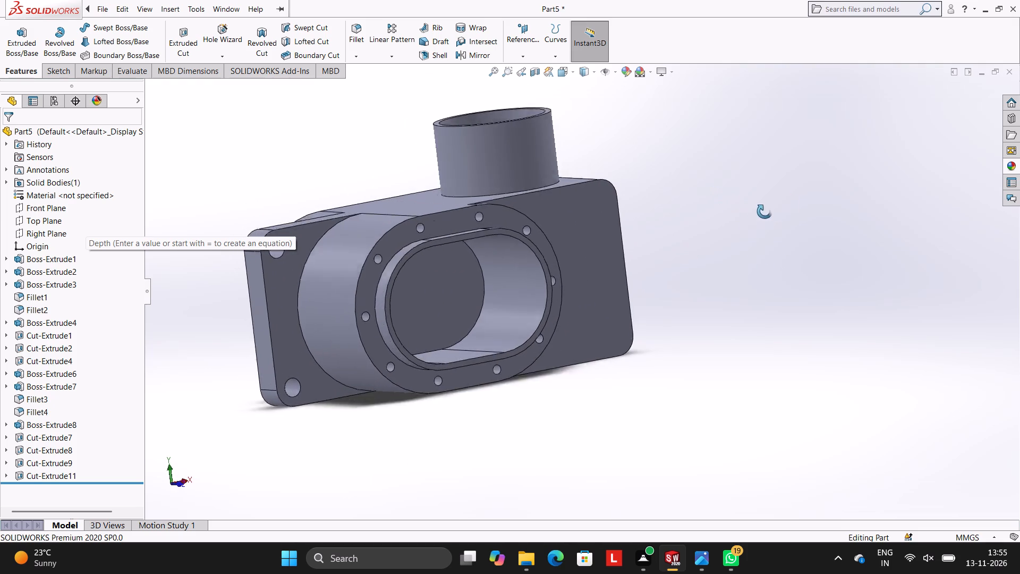
{"action": "middle_click_drag", "start_coordinate": [764, 212], "coordinate": [798, 173]}
{"action": "middle_click_drag", "start_coordinate": [357, 150], "coordinate": [333, 298]}
{"action": "middle_click_drag", "start_coordinate": [383, 167], "coordinate": [371, 195]}
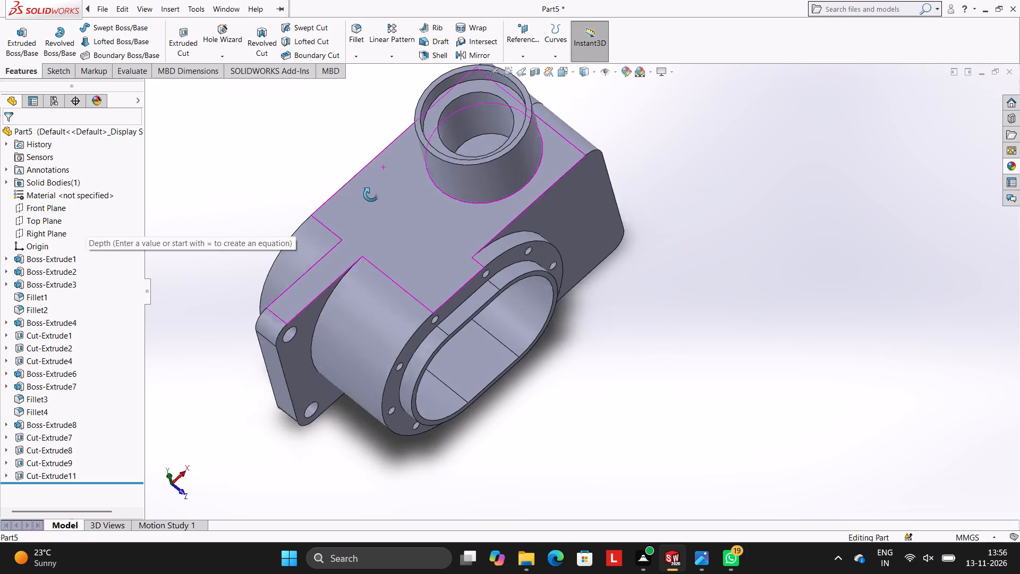
{"action": "middle_click_drag", "start_coordinate": [371, 195], "coordinate": [342, 292]}
{"action": "middle_click_drag", "start_coordinate": [388, 174], "coordinate": [317, 225]}
{"action": "middle_click_drag", "start_coordinate": [549, 220], "coordinate": [458, 142]}
{"action": "middle_click_drag", "start_coordinate": [621, 219], "coordinate": [627, 130]}
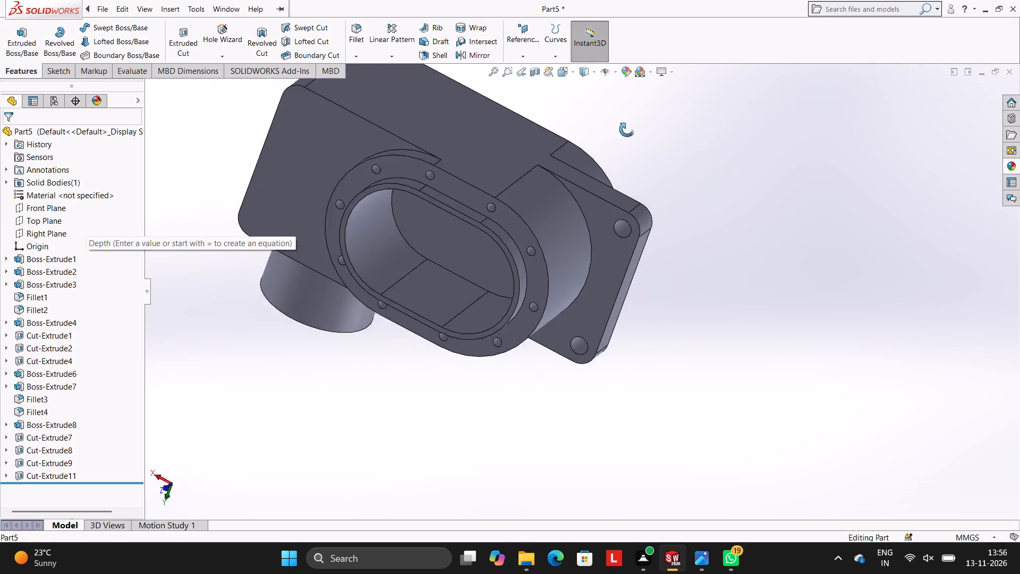
{"action": "middle_click_drag", "start_coordinate": [627, 130], "coordinate": [624, 121]}
{"action": "middle_click_drag", "start_coordinate": [666, 234], "coordinate": [673, 117]}
{"action": "middle_click_drag", "start_coordinate": [653, 225], "coordinate": [681, 147]}
{"action": "scroll", "coordinate": [681, 149], "scroll_direction": "up", "scroll_amount": 1}
{"action": "middle_click_drag", "start_coordinate": [690, 223], "coordinate": [698, 196]}
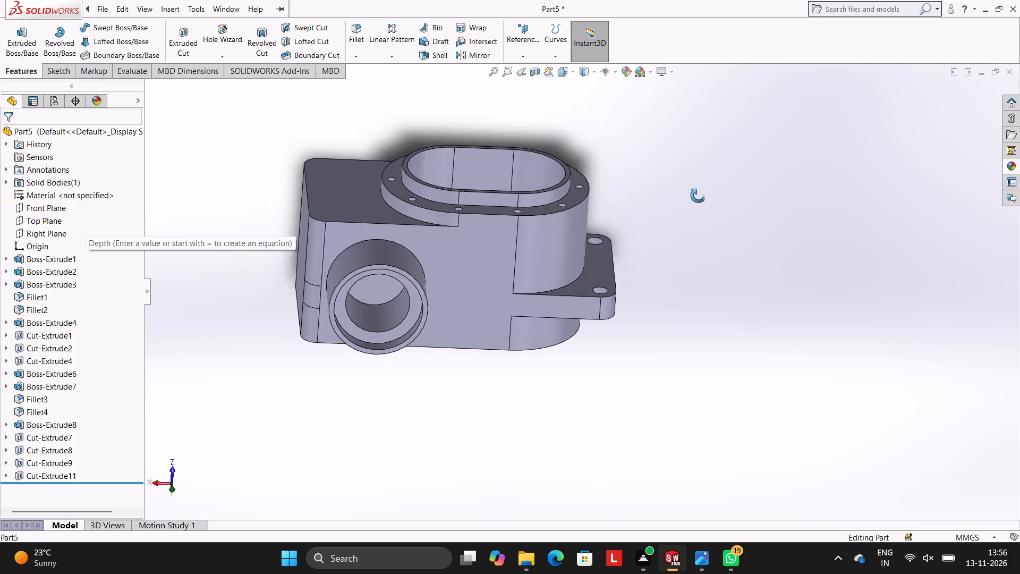
{"action": "middle_click_drag", "start_coordinate": [698, 196], "coordinate": [719, 209]}
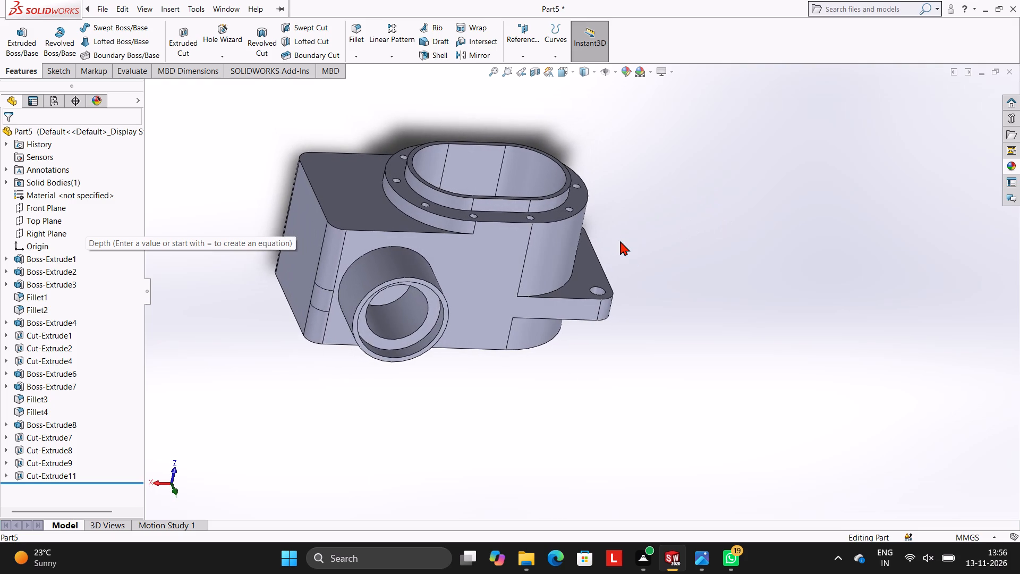
{"action": "middle_click_drag", "start_coordinate": [716, 193], "coordinate": [750, 279]}
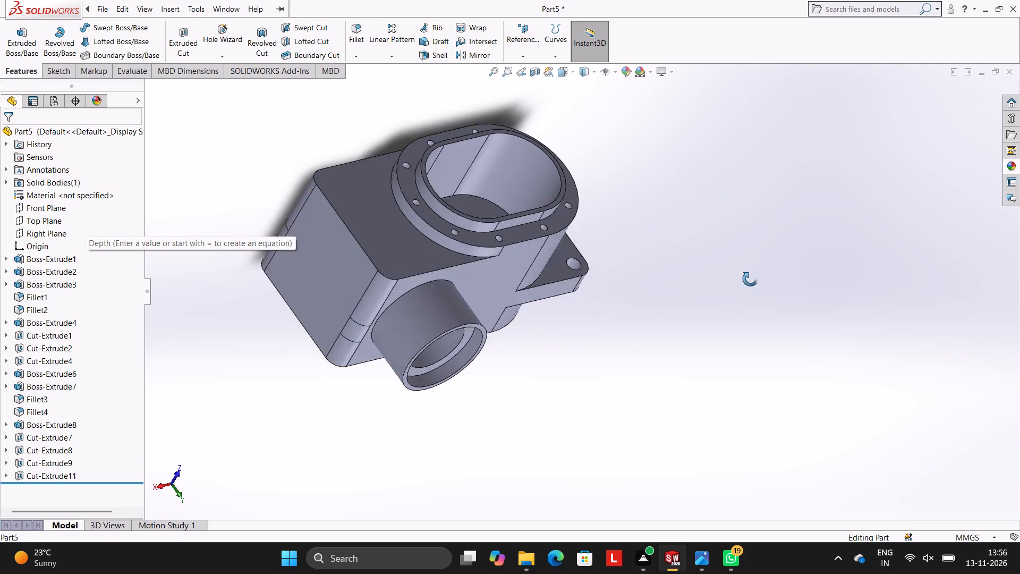
{"action": "middle_click_drag", "start_coordinate": [750, 279], "coordinate": [761, 306]}
{"action": "middle_click_drag", "start_coordinate": [728, 233], "coordinate": [763, 254]}
{"action": "middle_click_drag", "start_coordinate": [744, 229], "coordinate": [806, 269]}
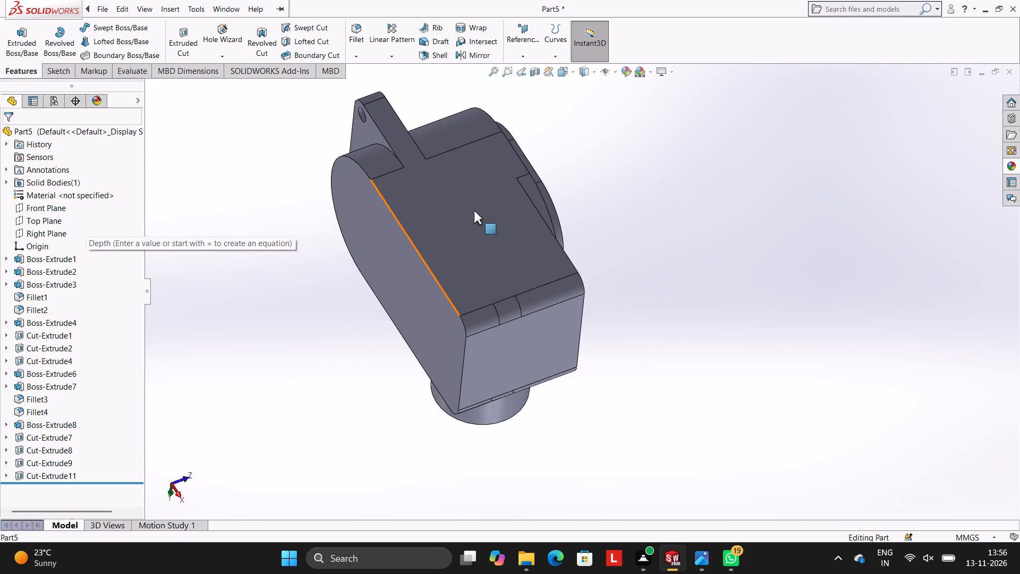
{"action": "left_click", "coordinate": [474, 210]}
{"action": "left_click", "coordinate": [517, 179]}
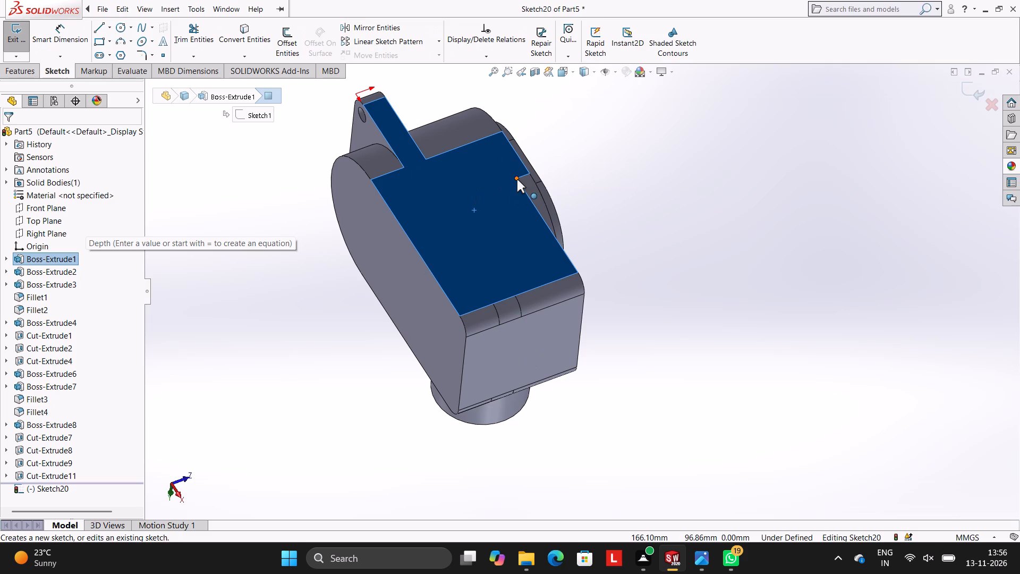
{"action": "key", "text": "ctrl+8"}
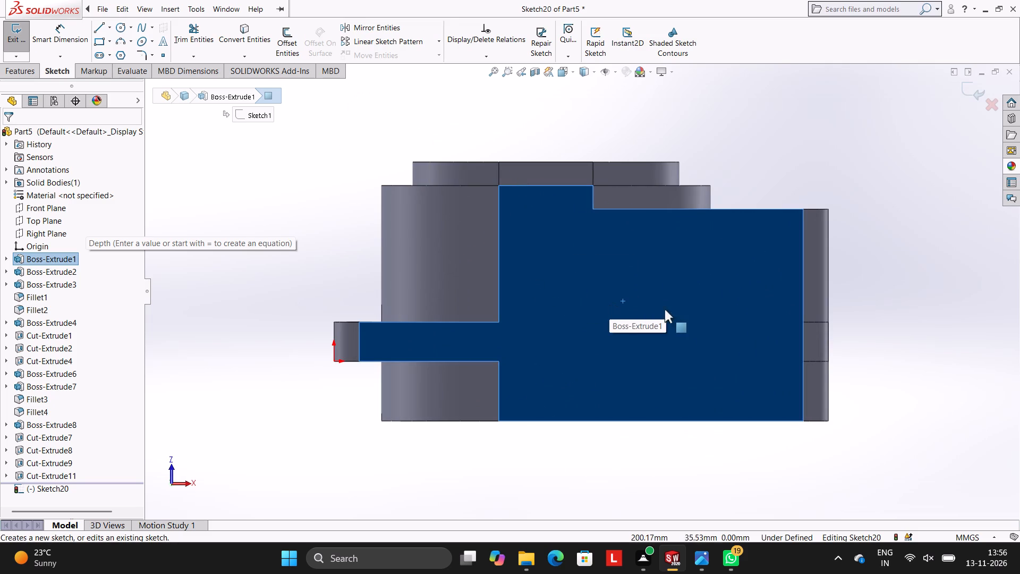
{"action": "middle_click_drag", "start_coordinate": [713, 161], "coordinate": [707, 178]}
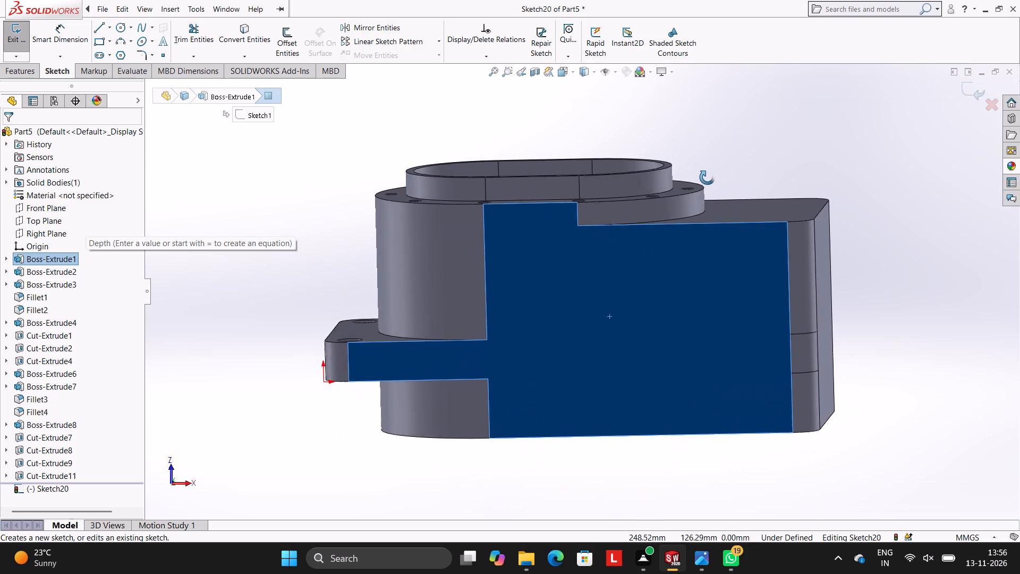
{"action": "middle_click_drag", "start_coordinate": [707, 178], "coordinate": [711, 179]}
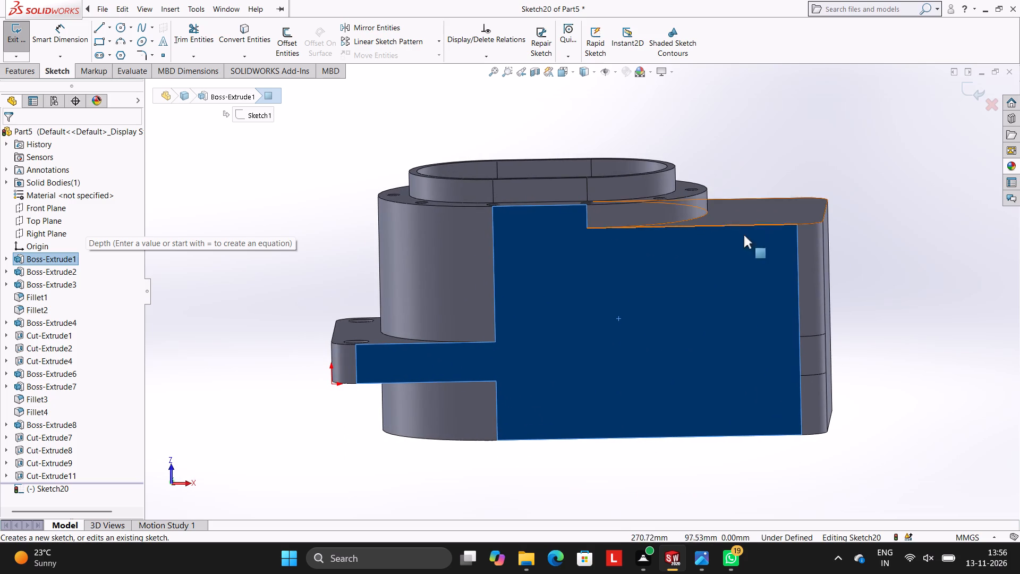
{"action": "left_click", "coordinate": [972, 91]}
Start a sketch on the body's flat underside, opposite the round boss, and view it face-on.
{"action": "left_click", "coordinate": [647, 302]}
{"action": "left_click", "coordinate": [692, 274]}
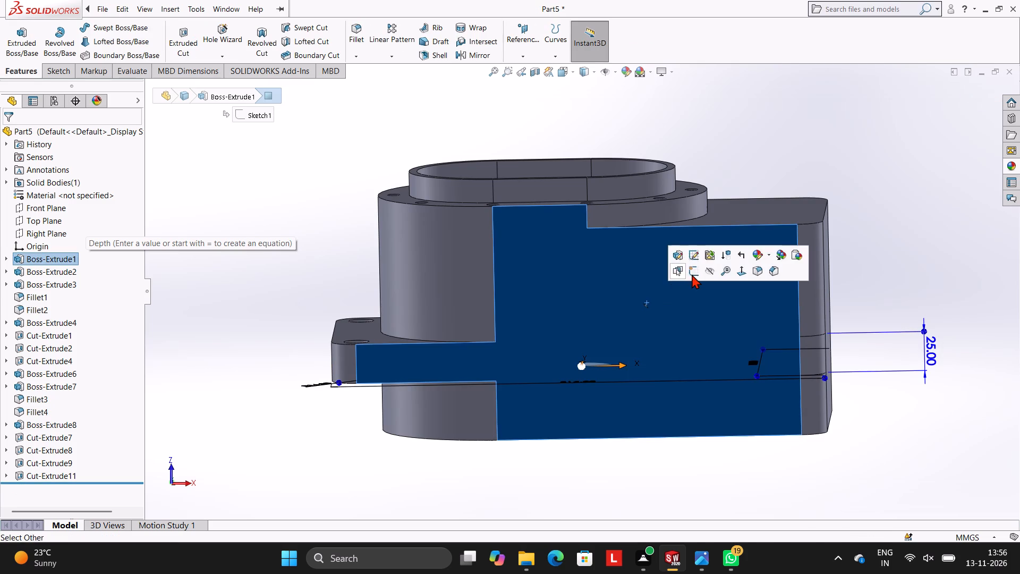
{"action": "key", "text": "ctrl+8"}
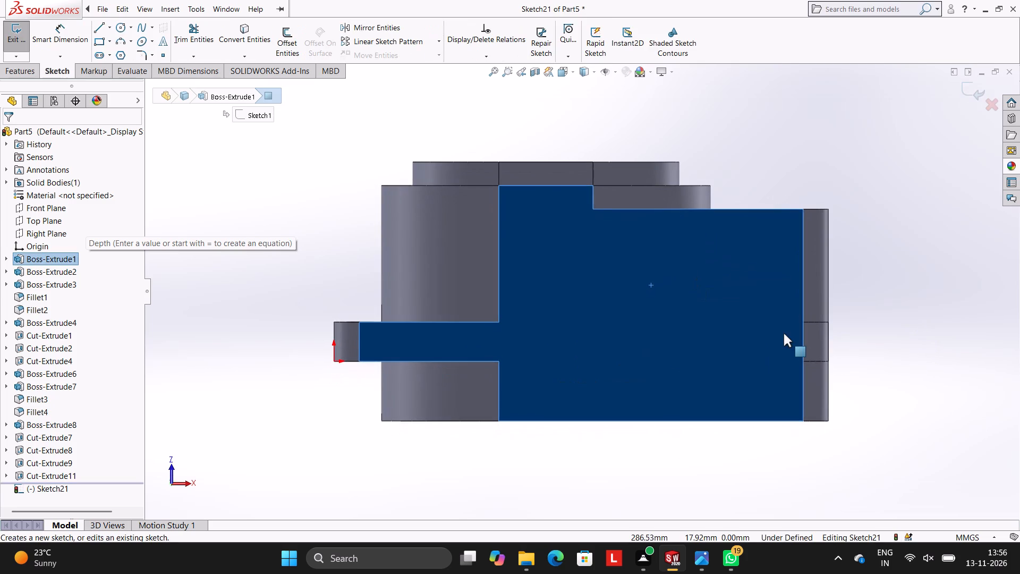
{"action": "scroll", "coordinate": [748, 324], "scroll_direction": "up", "scroll_amount": 2}
{"action": "scroll", "coordinate": [691, 294], "scroll_direction": "down", "scroll_amount": 2}
{"action": "scroll", "coordinate": [640, 312], "scroll_direction": "down", "scroll_amount": 1}
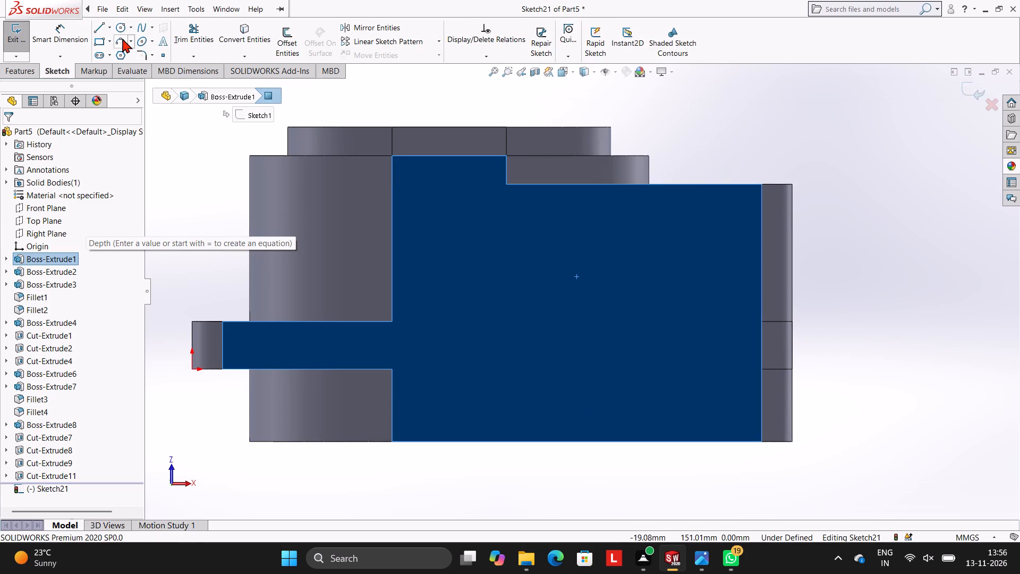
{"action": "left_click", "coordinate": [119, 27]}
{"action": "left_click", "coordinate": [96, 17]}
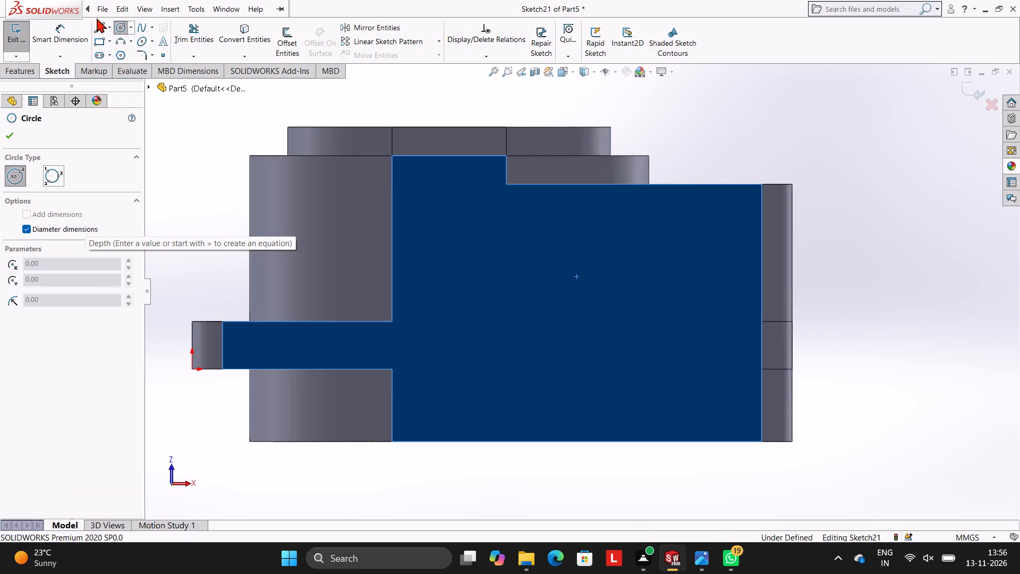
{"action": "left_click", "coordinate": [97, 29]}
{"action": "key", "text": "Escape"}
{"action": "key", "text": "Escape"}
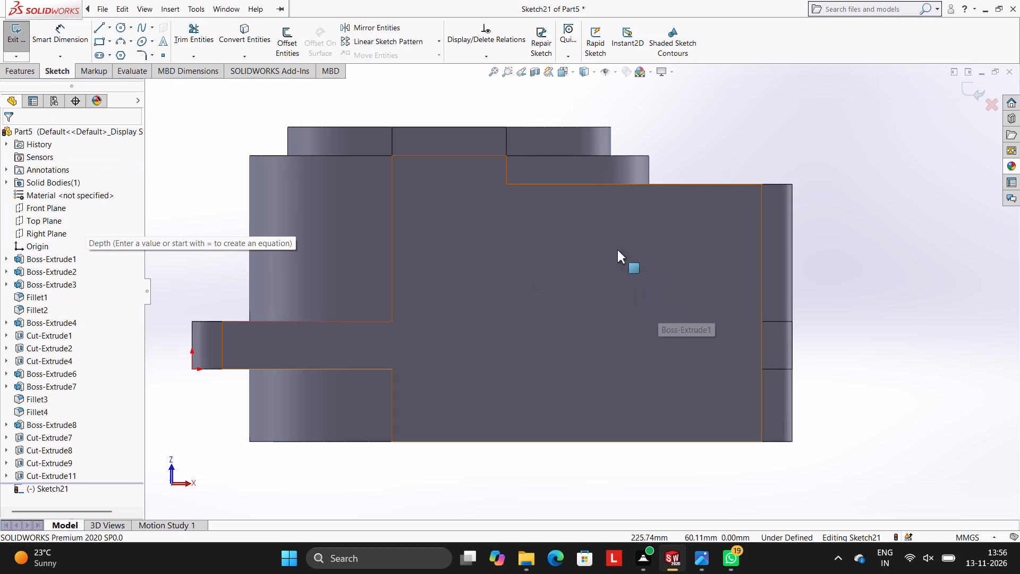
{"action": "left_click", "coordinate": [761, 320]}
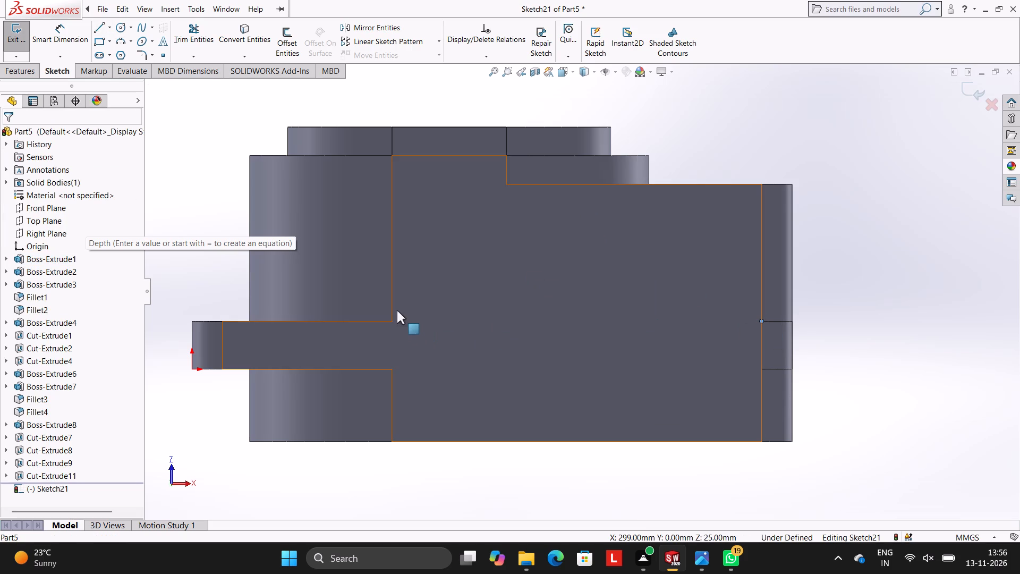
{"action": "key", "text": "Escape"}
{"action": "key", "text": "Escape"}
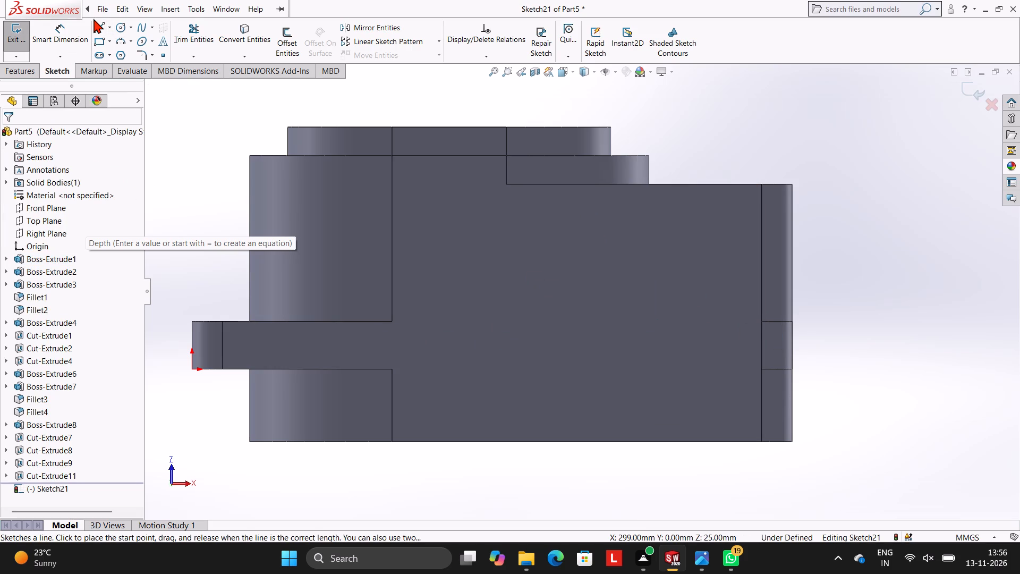
Draw a vertical line about 135 mm long along the underside face's edge next to the rounded end of the body.
{"action": "left_click", "coordinate": [101, 23]}
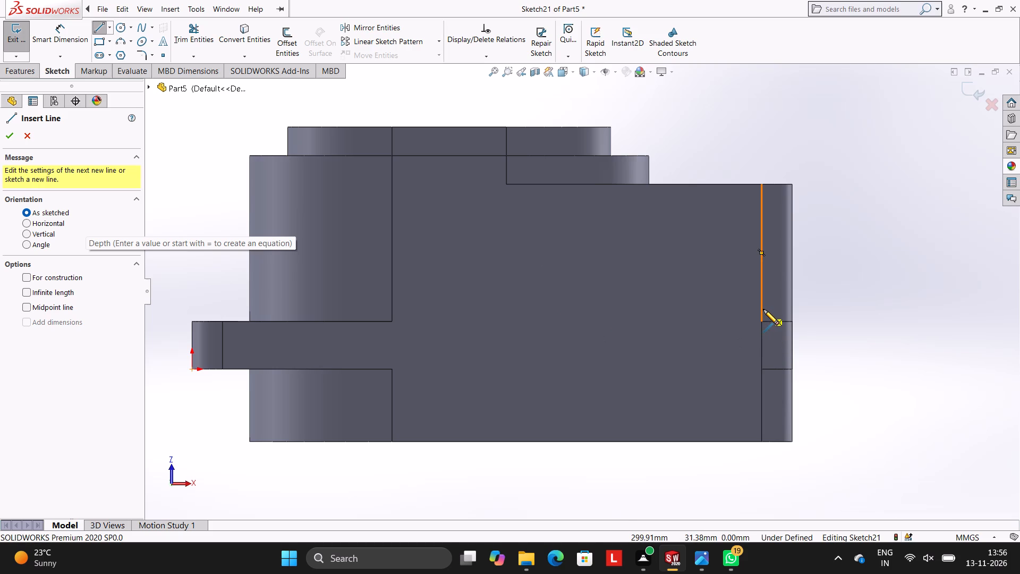
{"action": "left_click", "coordinate": [761, 184]}
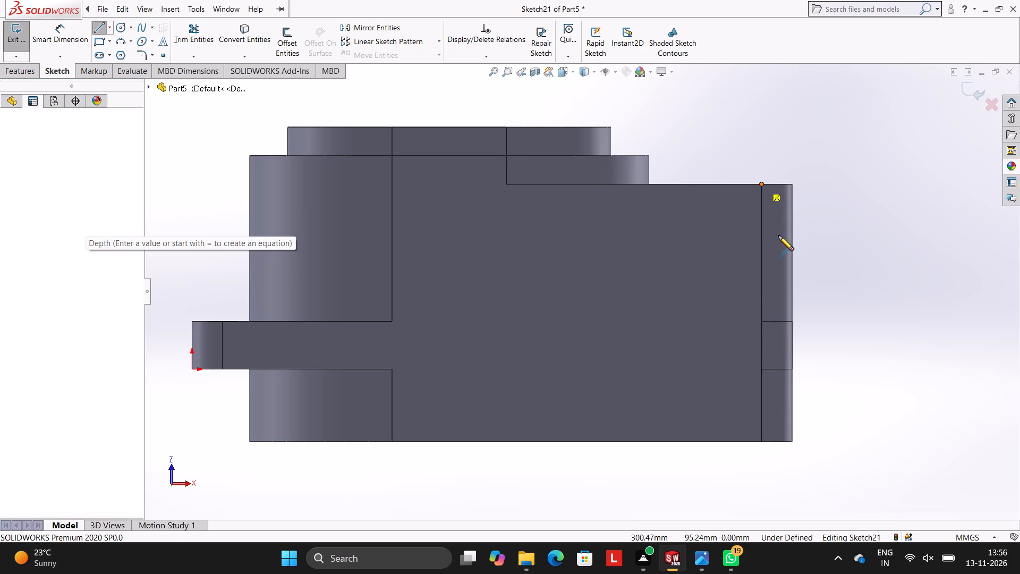
{"action": "left_click", "coordinate": [762, 443]}
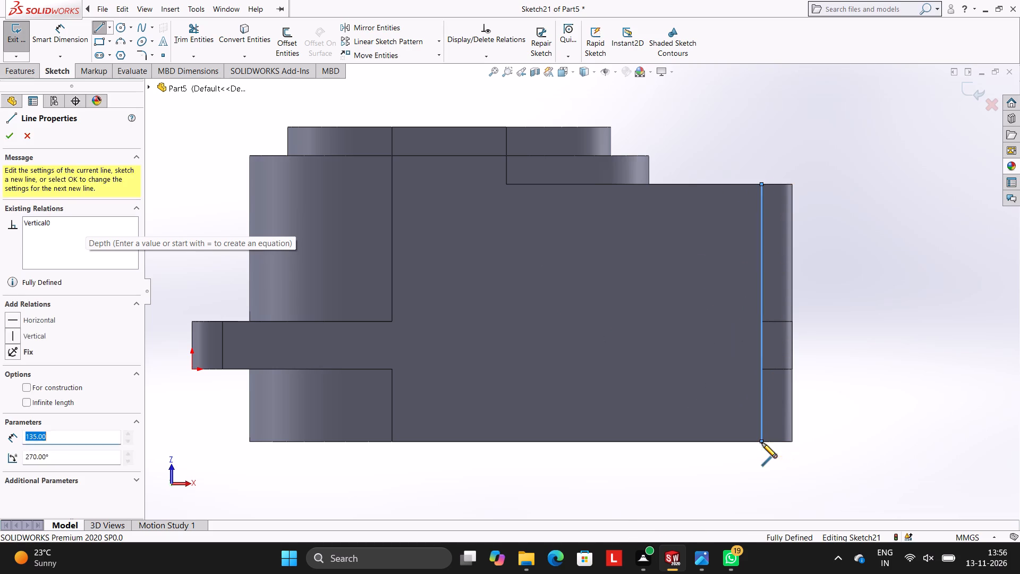
{"action": "key", "text": "Escape"}
{"action": "key", "text": "Escape"}
{"action": "key", "text": "Escape"}
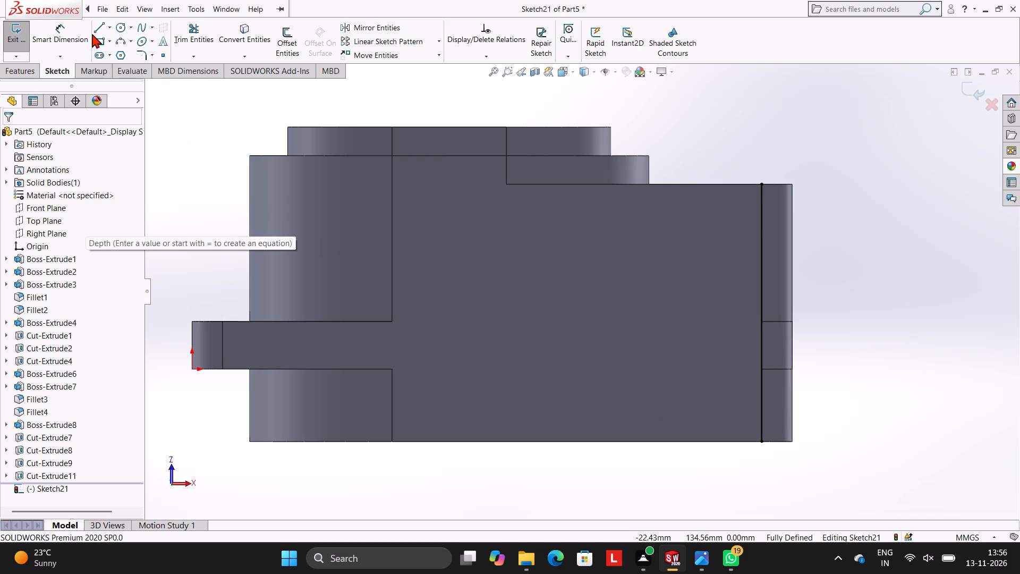
Draw a horizontal line about 194 mm long from the vertical line's midpoint to the underside's opposite vertical edge.
{"action": "left_click", "coordinate": [98, 27]}
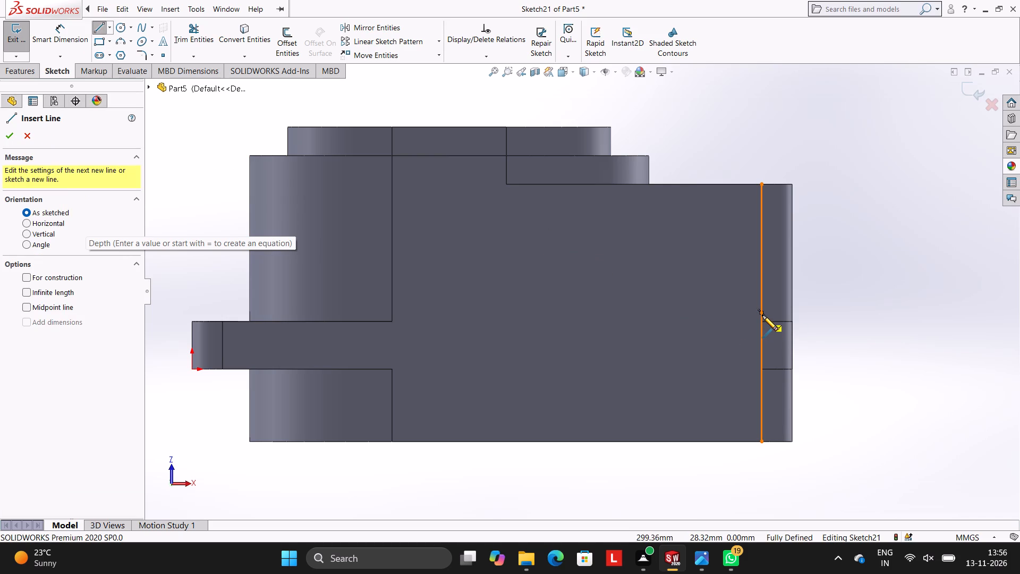
{"action": "left_click", "coordinate": [762, 313]}
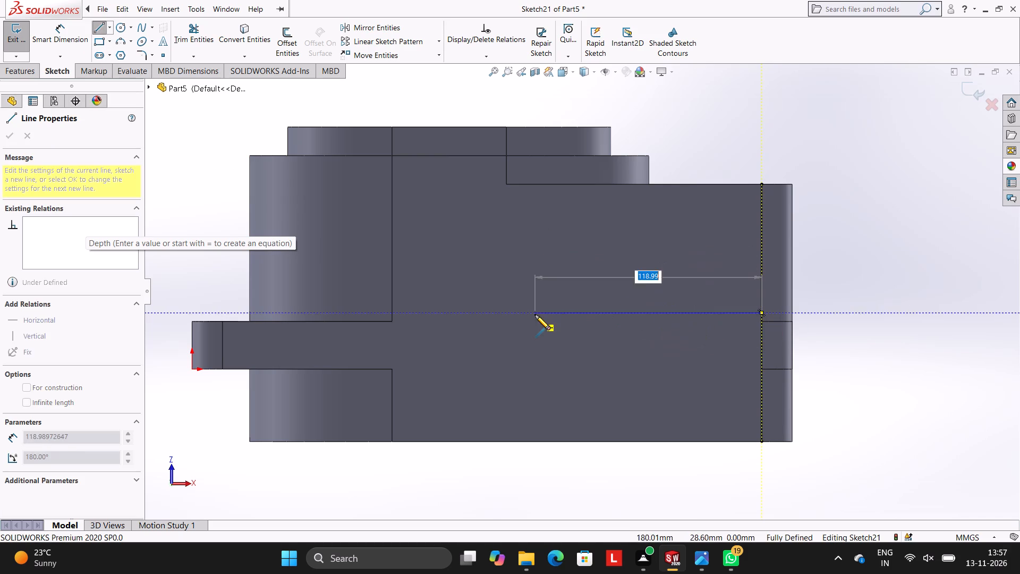
{"action": "left_click", "coordinate": [392, 313]}
{"action": "key", "text": "Escape"}
{"action": "key", "text": "Escape"}
{"action": "key", "text": "Escape"}
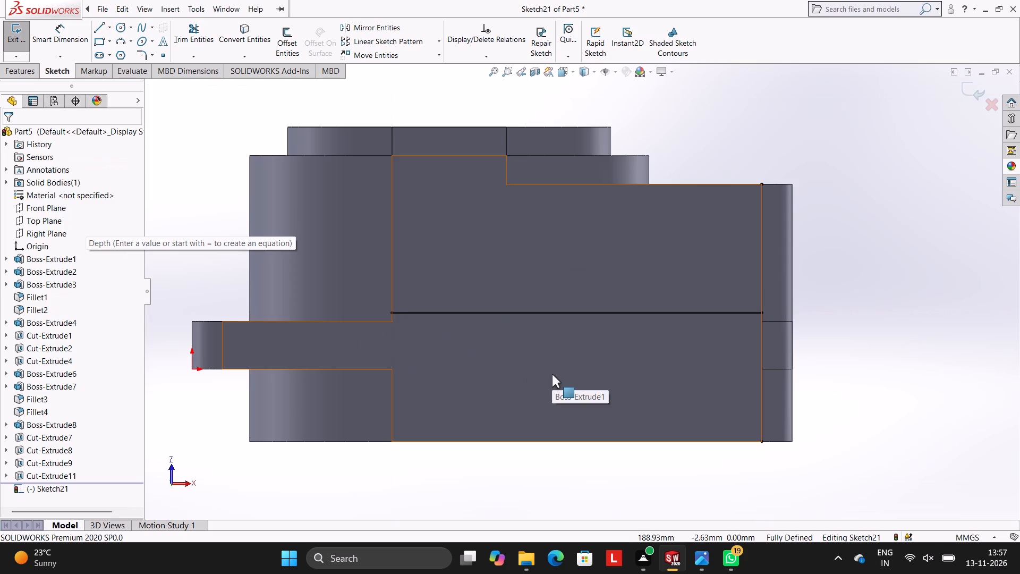
Draw a 20 mm line along the horizontal line, from its midpoint toward the 135 mm vertical line.
{"action": "left_click", "coordinate": [101, 26]}
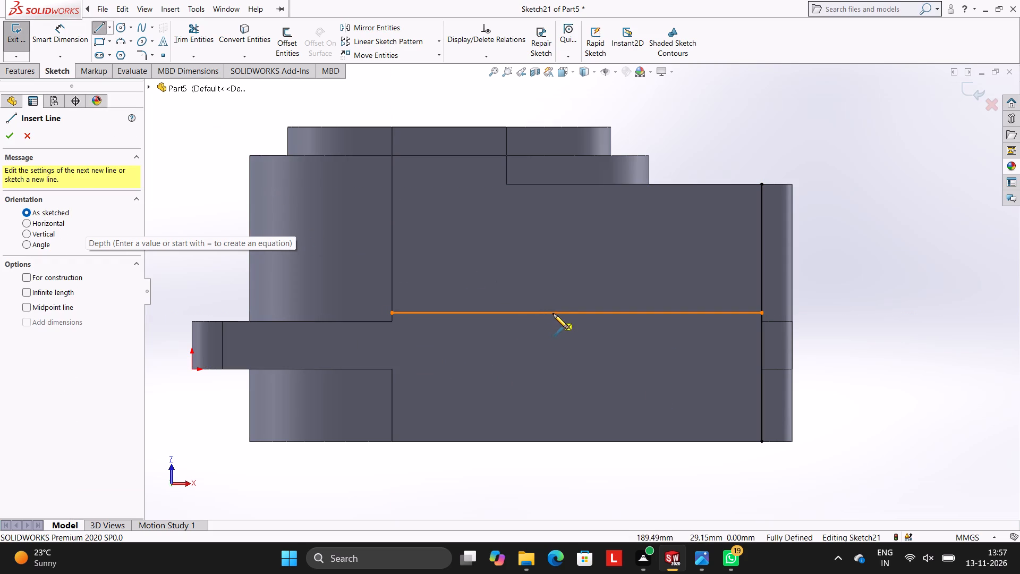
{"action": "left_click", "coordinate": [576, 311]}
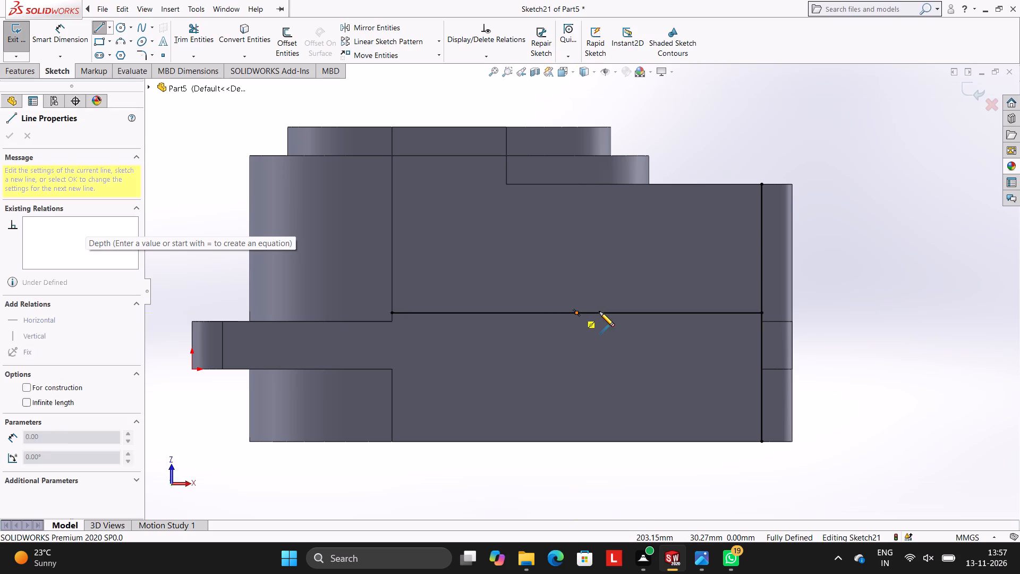
{"action": "type", "text": "20"}
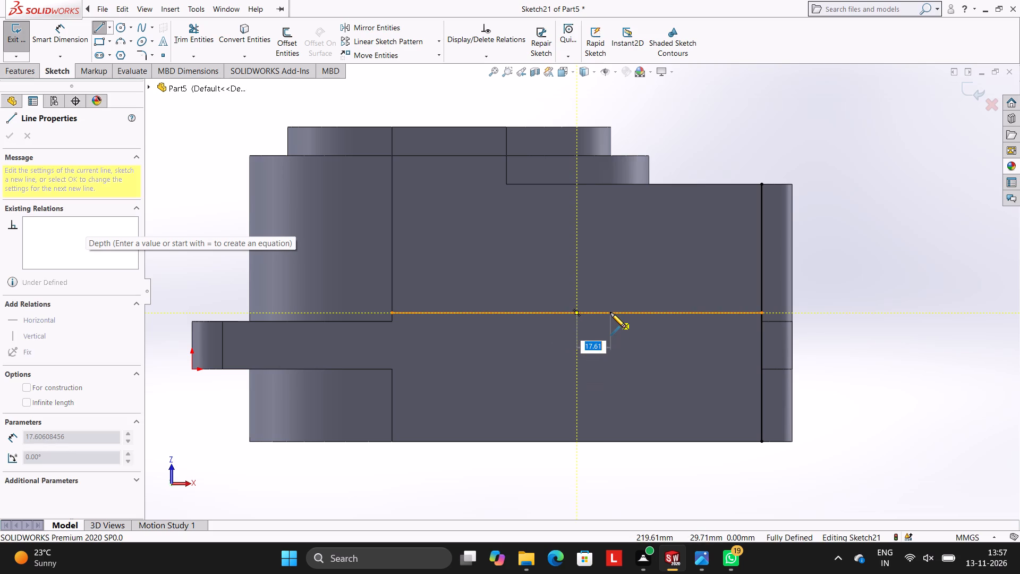
{"action": "type", "text": "20"}
{"action": "key", "text": "Return"}
{"action": "key", "text": "Escape"}
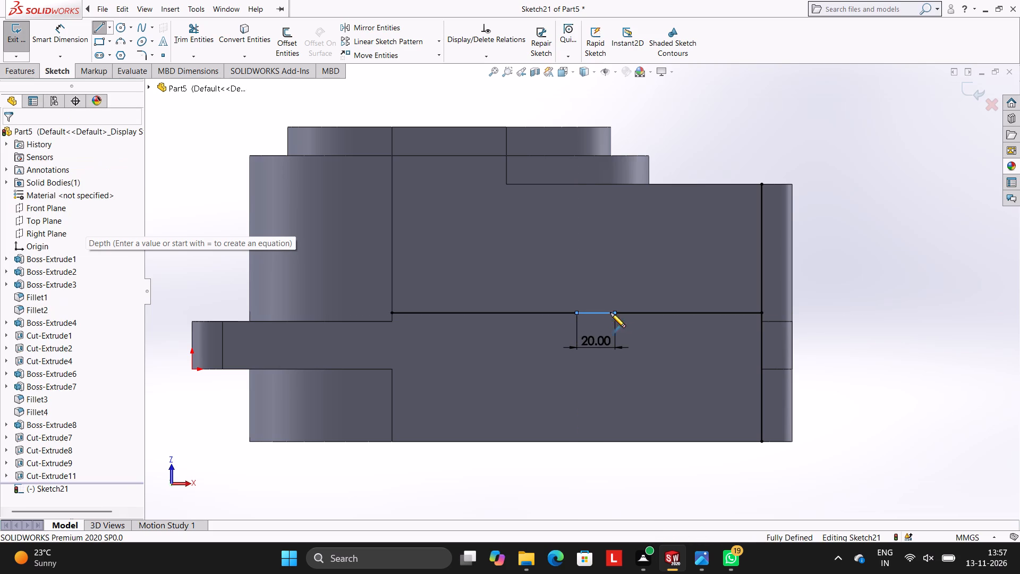
{"action": "key", "text": "Escape"}
Draw a 20 mm line along the horizontal line, from its midpoint away from the 135 mm vertical line.
{"action": "left_click", "coordinate": [103, 29]}
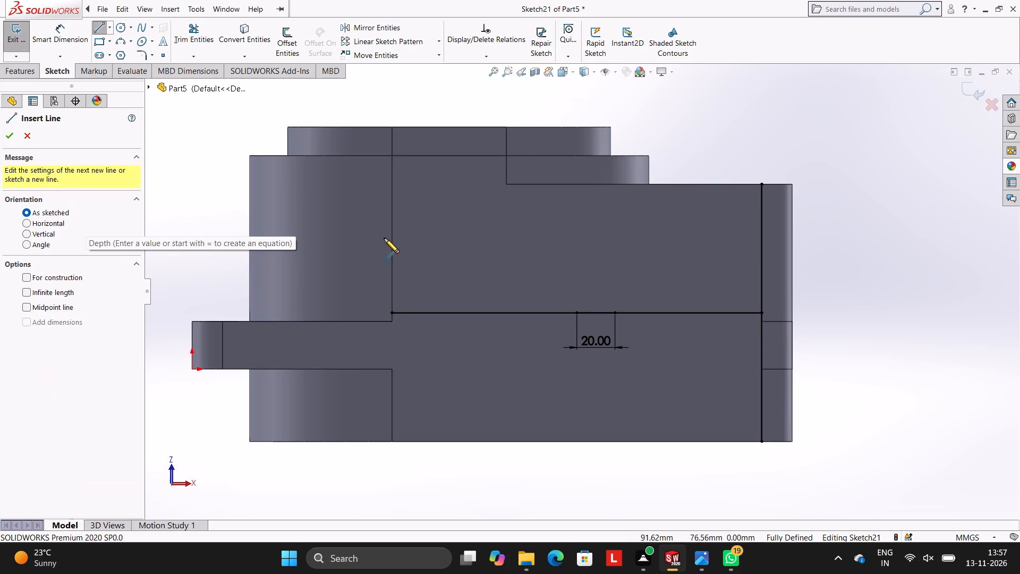
{"action": "left_click", "coordinate": [576, 313]}
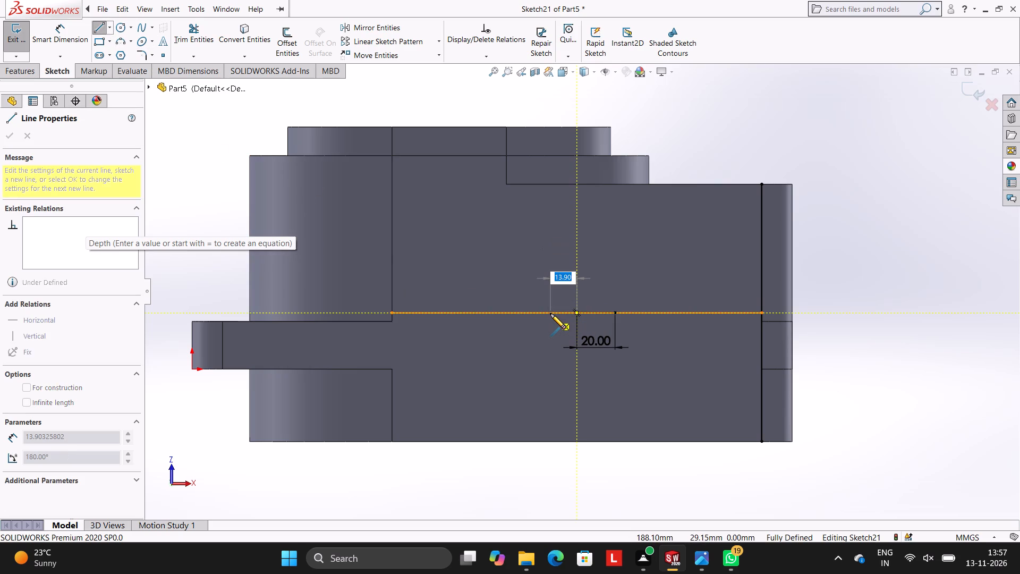
{"action": "type", "text": "20"}
{"action": "key", "text": "Return"}
{"action": "key", "text": "Escape"}
{"action": "key", "text": "Escape"}
{"action": "key", "text": "Escape"}
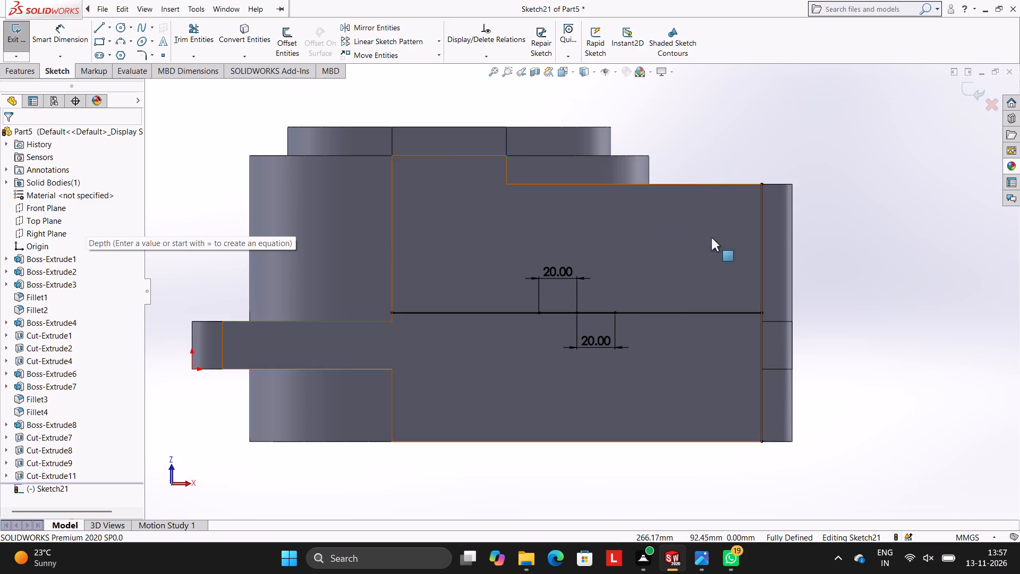
Draw a circle of radius 30 mm, with diameter dimensioning off, centred on the outer end of the newest 20 mm line.
{"action": "left_click", "coordinate": [120, 23]}
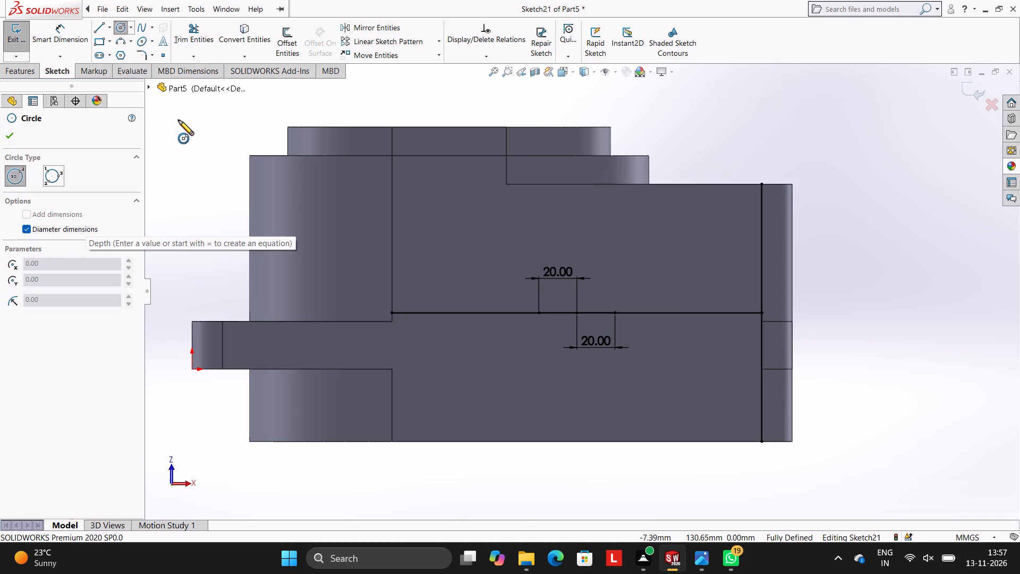
{"action": "left_click", "coordinate": [53, 231]}
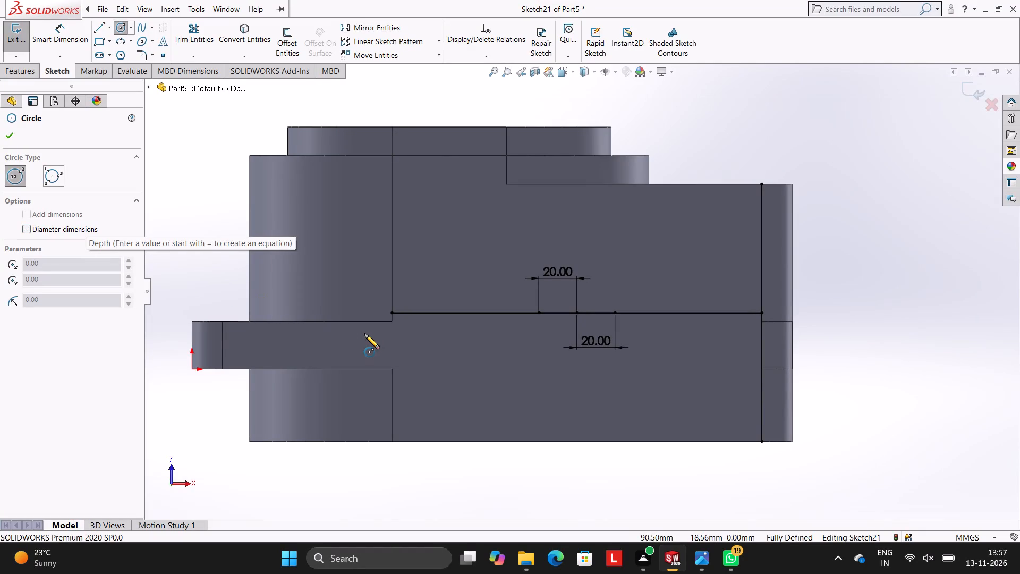
{"action": "left_click", "coordinate": [539, 313]}
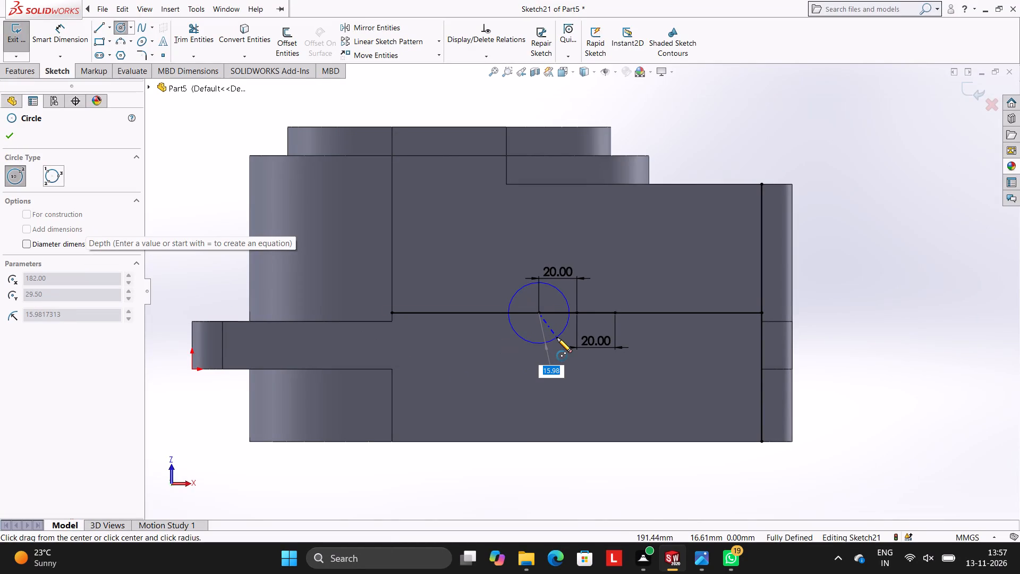
{"action": "type", "text": "30"}
{"action": "key", "text": "Return"}
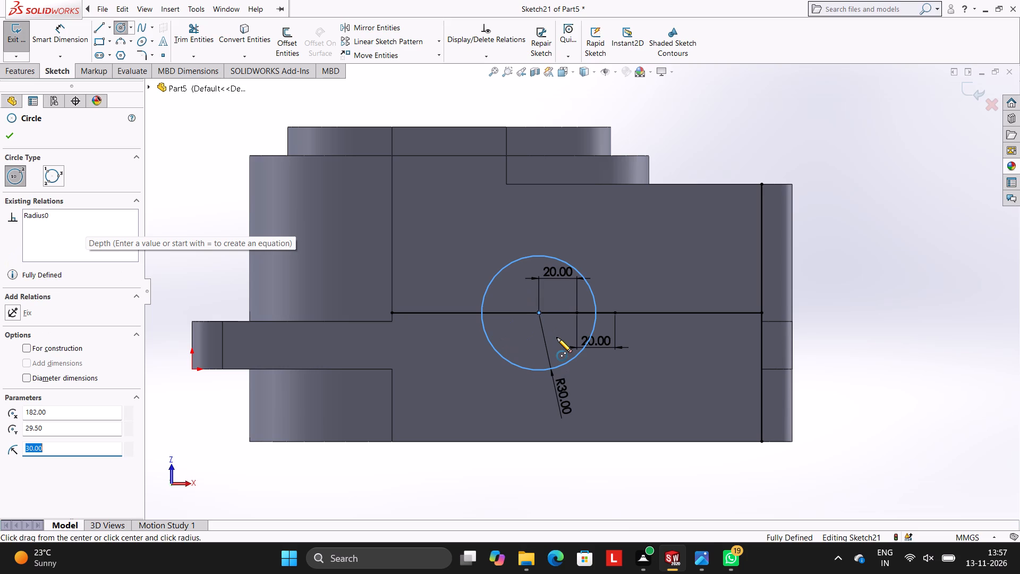
{"action": "key", "text": "Escape"}
{"action": "key", "text": "Escape"}
{"action": "key", "text": "Escape"}
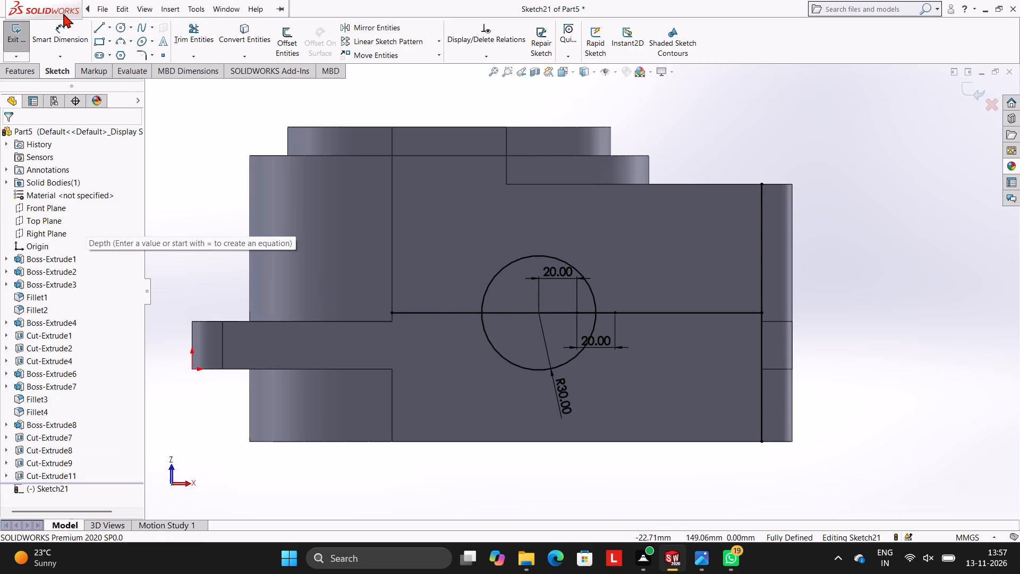
Draw a second circle of radius 30 mm centred on the outer end of the other 20 mm line.
{"action": "left_click", "coordinate": [125, 26]}
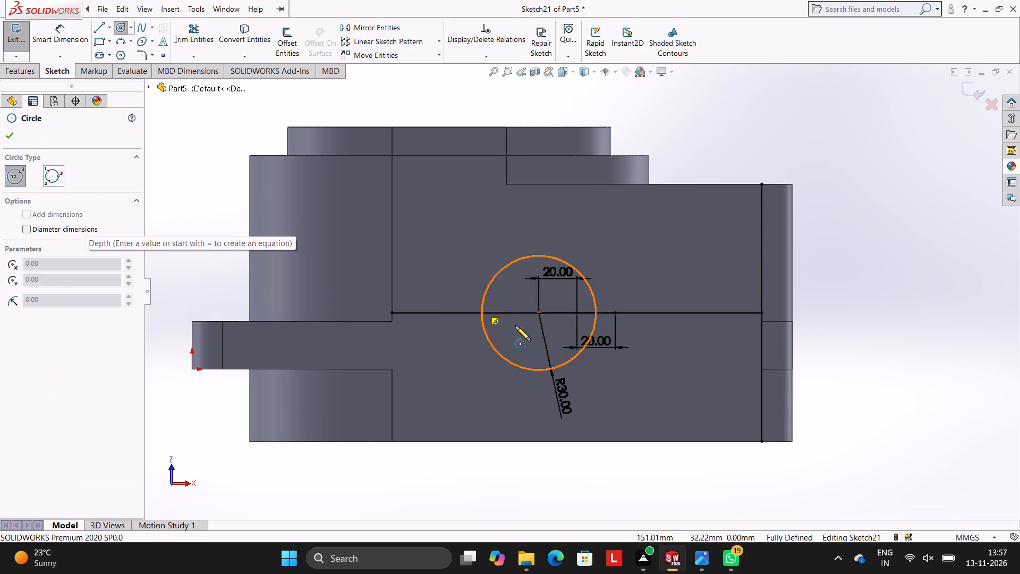
{"action": "left_click", "coordinate": [615, 313]}
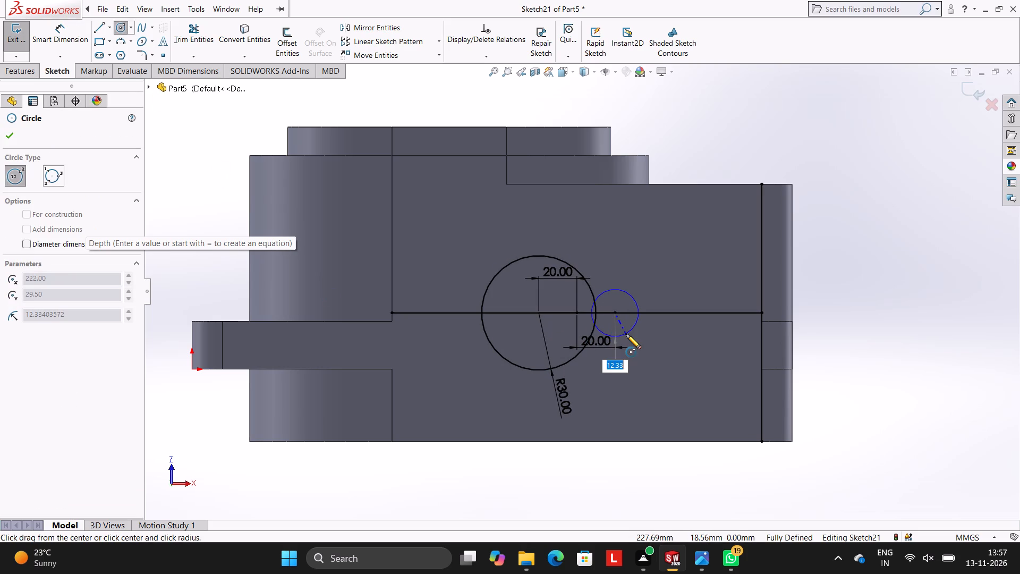
{"action": "type", "text": "30"}
{"action": "key", "text": "Return"}
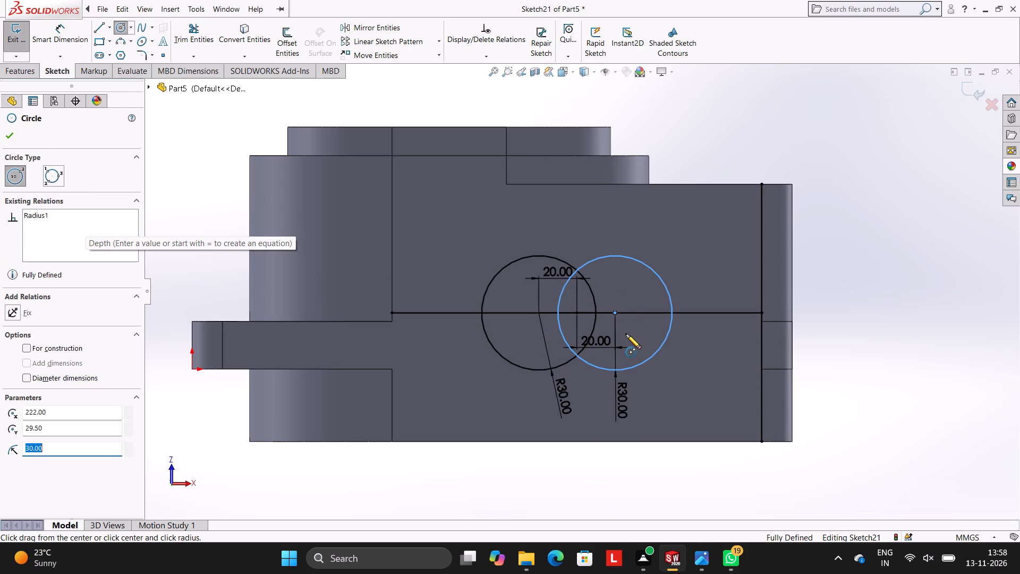
{"action": "key", "text": "Escape"}
{"action": "key", "text": "Escape"}
Draw a horizontal line about 40 mm long joining the topmost points of the two circles.
{"action": "scroll", "coordinate": [568, 263], "scroll_direction": "up", "scroll_amount": 2}
{"action": "scroll", "coordinate": [568, 263], "scroll_direction": "down", "scroll_amount": 5}
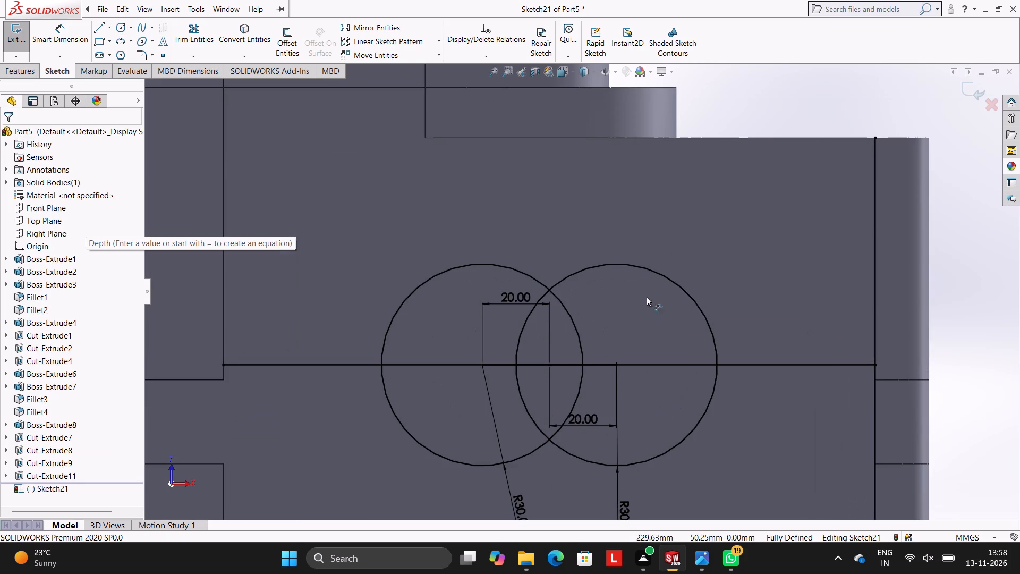
{"action": "left_click", "coordinate": [101, 28]}
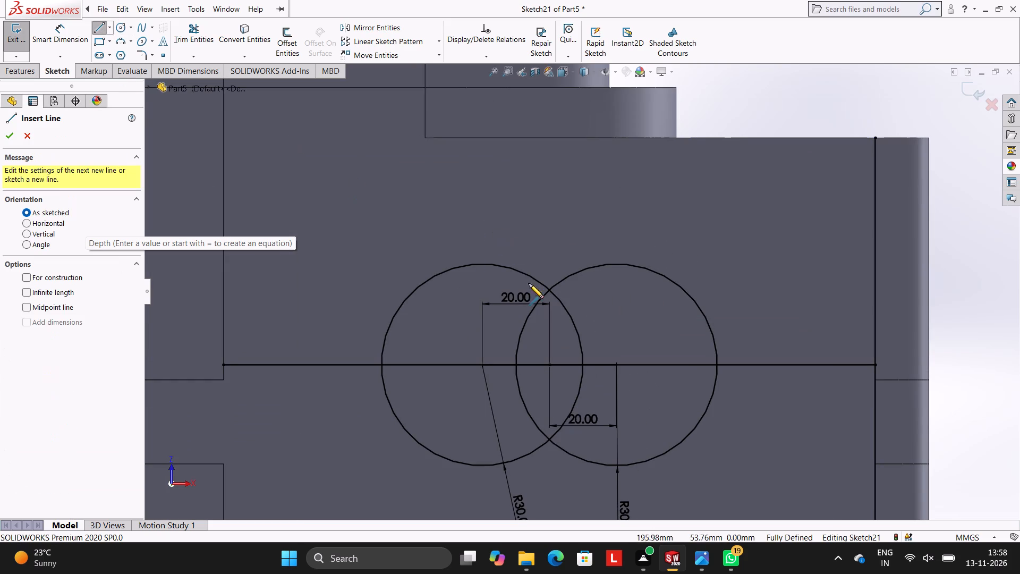
{"action": "left_click", "coordinate": [482, 263]}
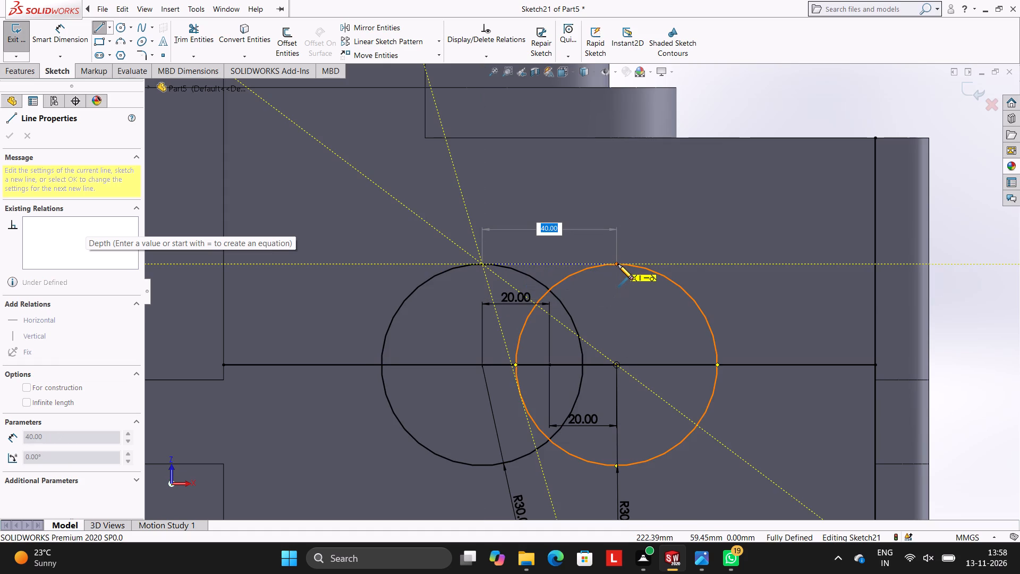
{"action": "left_click", "coordinate": [618, 264]}
{"action": "key", "text": "Escape"}
{"action": "key", "text": "Escape"}
{"action": "key", "text": "Escape"}
{"action": "key", "text": "Escape"}
{"action": "scroll", "coordinate": [619, 359], "scroll_direction": "up", "scroll_amount": 3}
{"action": "scroll", "coordinate": [619, 359], "scroll_direction": "down", "scroll_amount": 2}
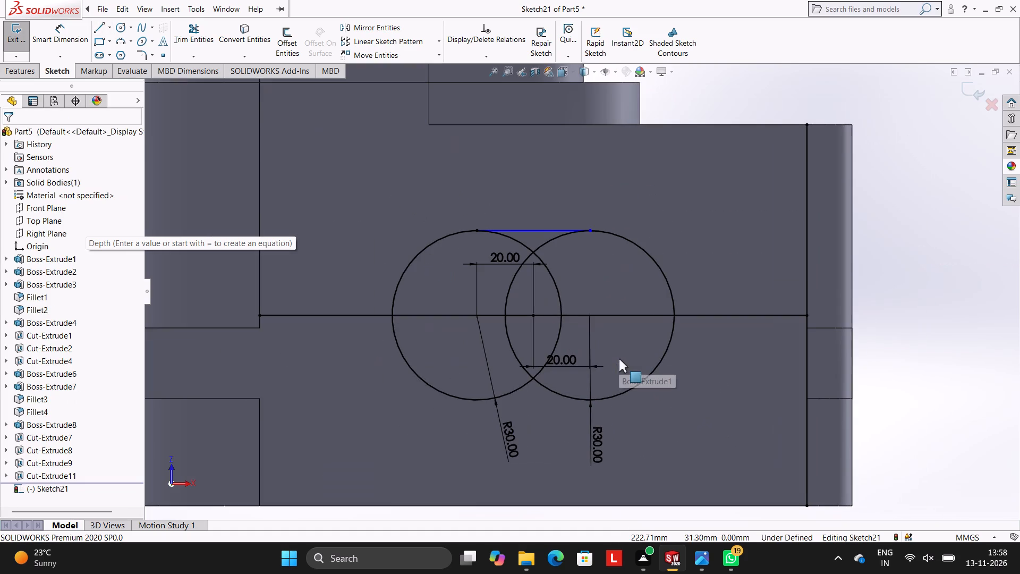
Draw a horizontal line about 40 mm long joining the lowest points of the two circles.
{"action": "left_click", "coordinate": [99, 30]}
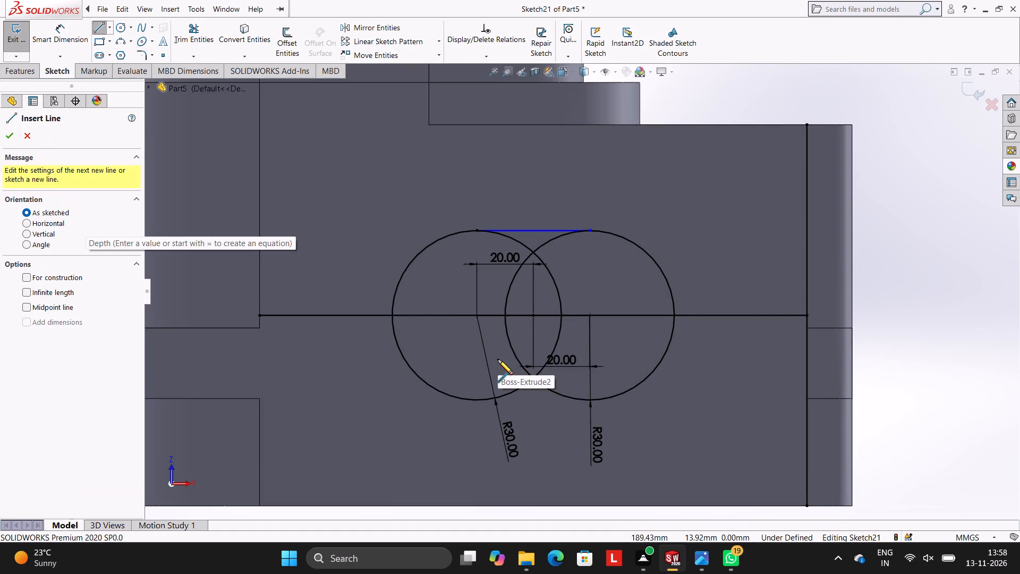
{"action": "scroll", "coordinate": [606, 413], "scroll_direction": "down", "scroll_amount": 2}
{"action": "scroll", "coordinate": [484, 368], "scroll_direction": "up", "scroll_amount": 2}
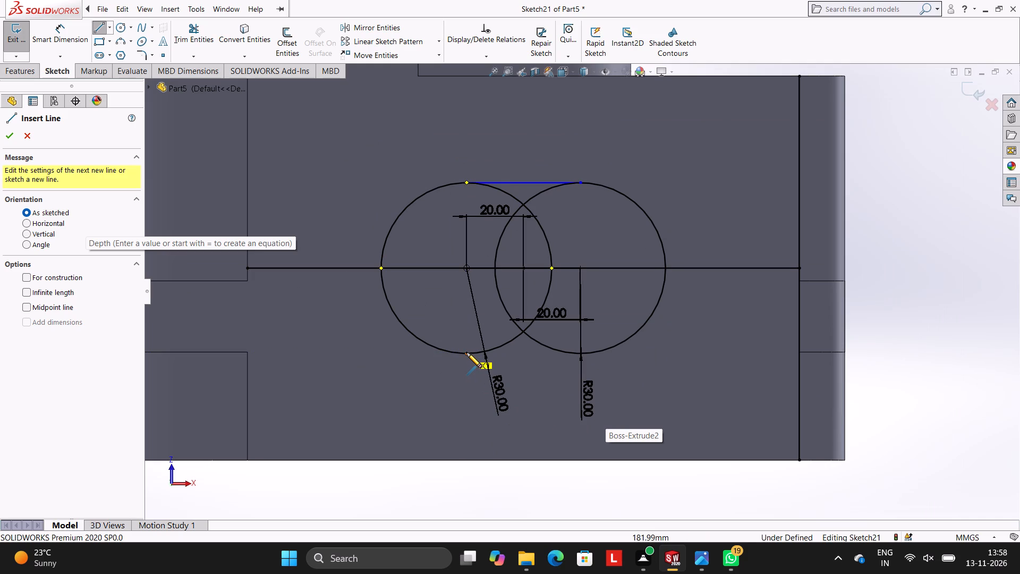
{"action": "left_click", "coordinate": [466, 353]}
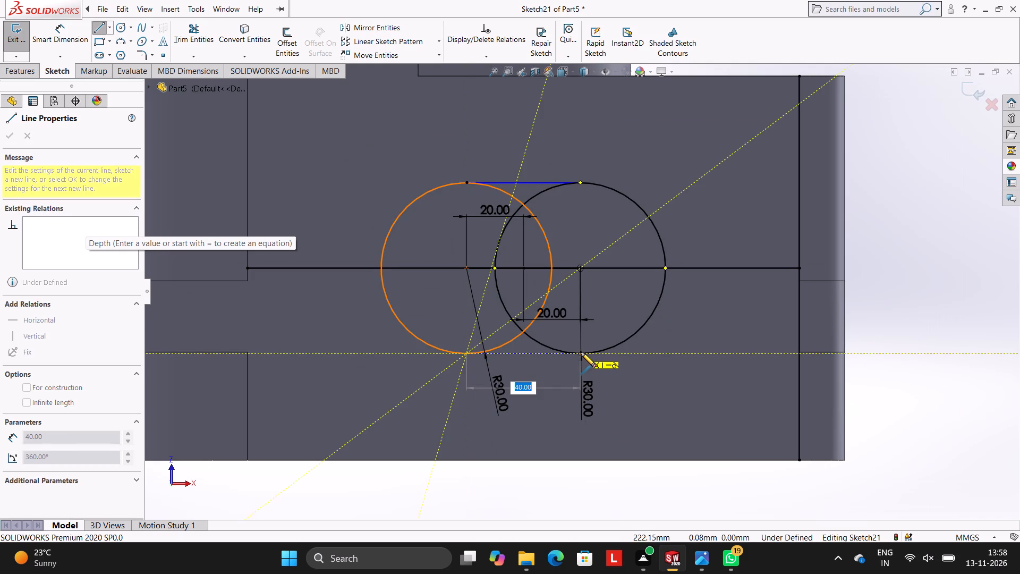
{"action": "left_click", "coordinate": [579, 353]}
{"action": "key", "text": "Escape"}
{"action": "key", "text": "Escape"}
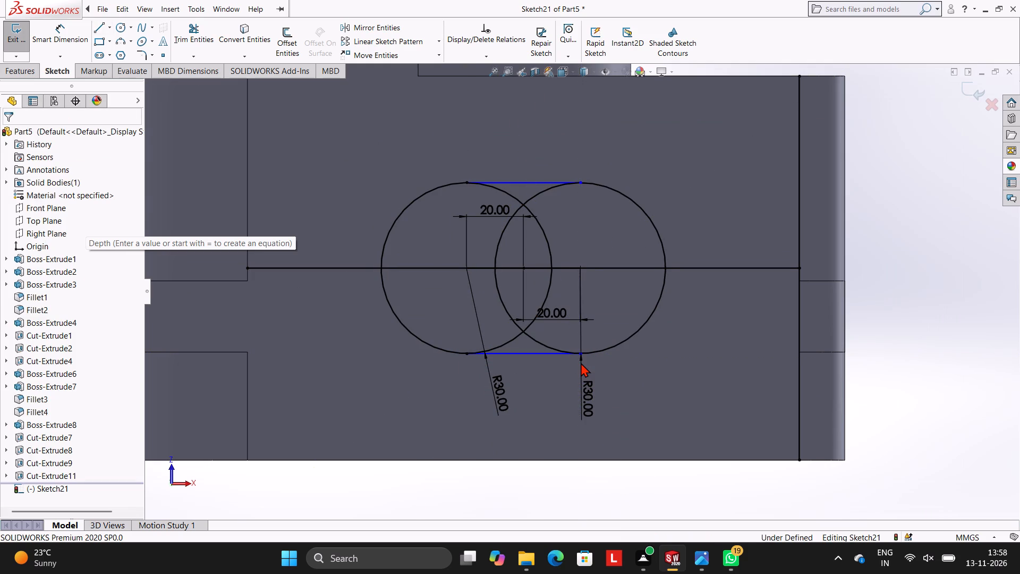
{"action": "key", "text": "Escape"}
{"action": "key", "text": "Escape"}
Trim away the circles' overlapping inner arcs so that a straight-sided slot outline remains.
{"action": "left_click", "coordinate": [189, 37]}
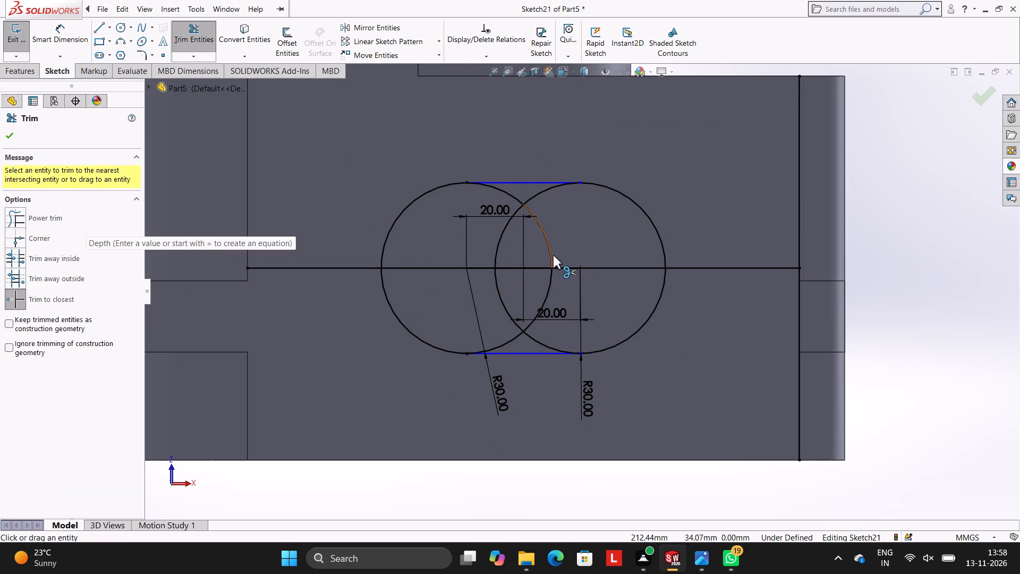
{"action": "left_click", "coordinate": [553, 255]}
{"action": "left_click", "coordinate": [550, 290]}
{"action": "left_click", "coordinate": [501, 238]}
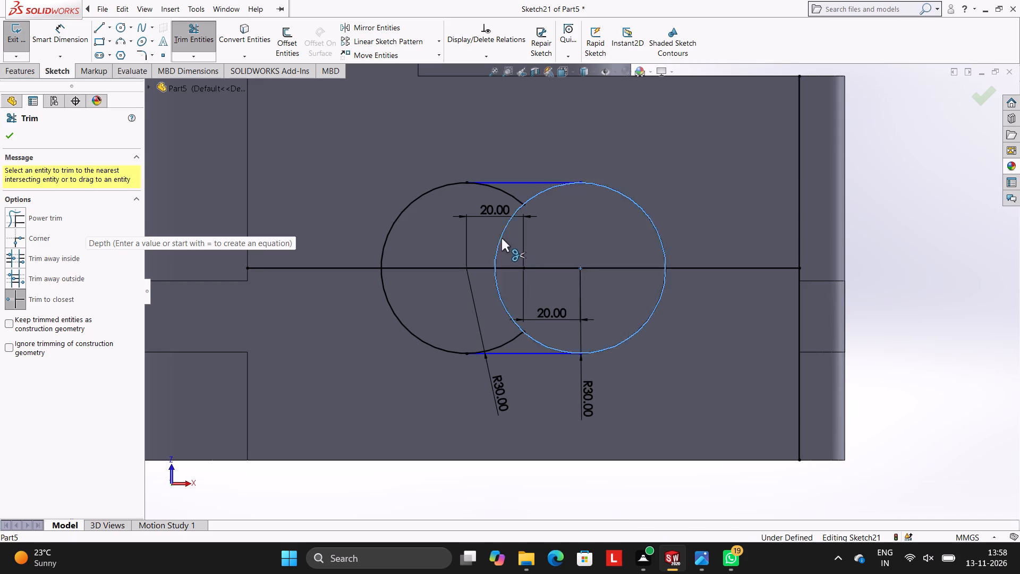
{"action": "left_click", "coordinate": [498, 285]}
{"action": "left_click", "coordinate": [510, 342]}
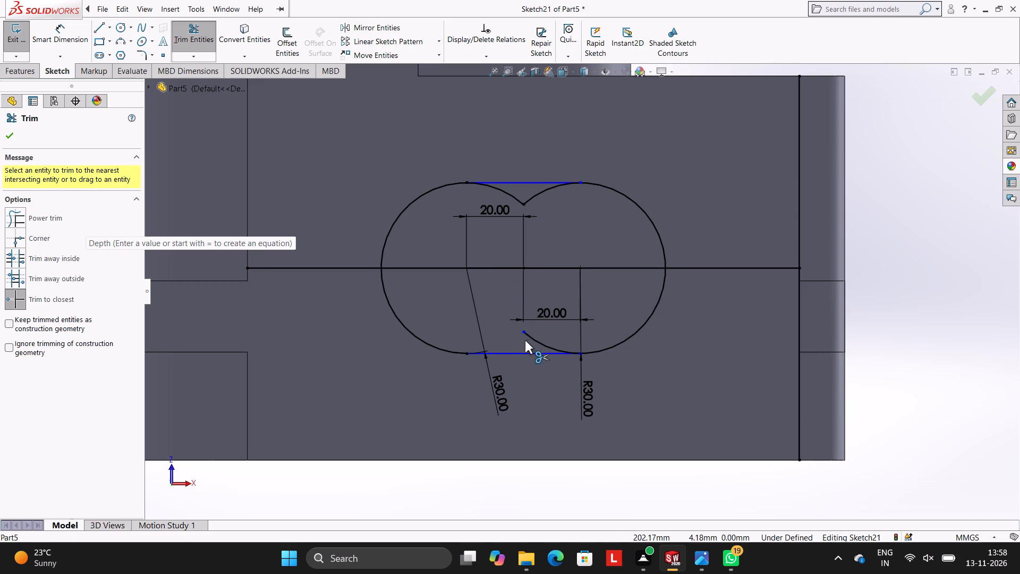
{"action": "left_click", "coordinate": [531, 338]}
{"action": "left_click", "coordinate": [511, 195]}
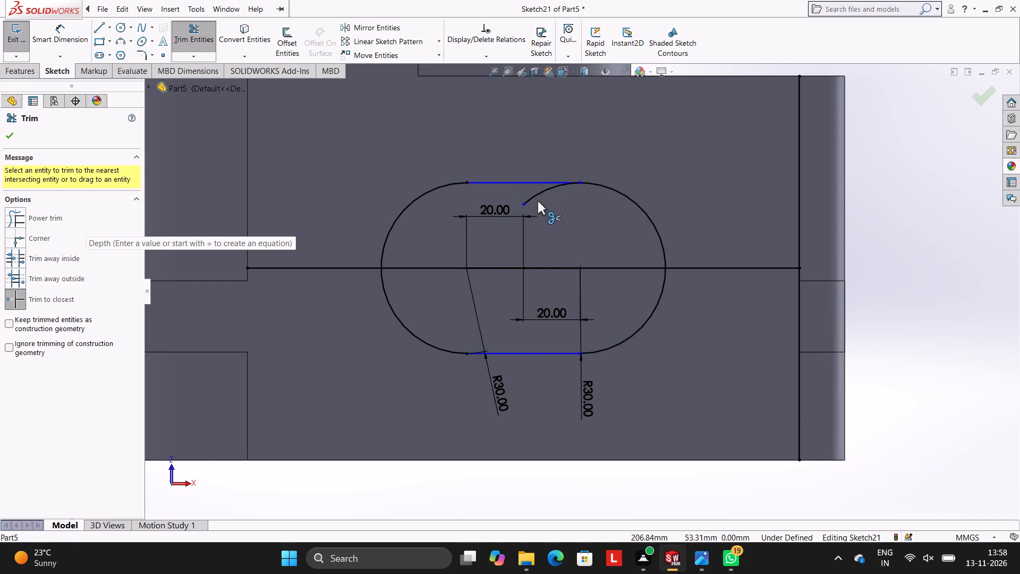
{"action": "left_click", "coordinate": [531, 200]}
{"action": "scroll", "coordinate": [597, 254], "scroll_direction": "up", "scroll_amount": 2}
{"action": "scroll", "coordinate": [597, 254], "scroll_direction": "down", "scroll_amount": 3}
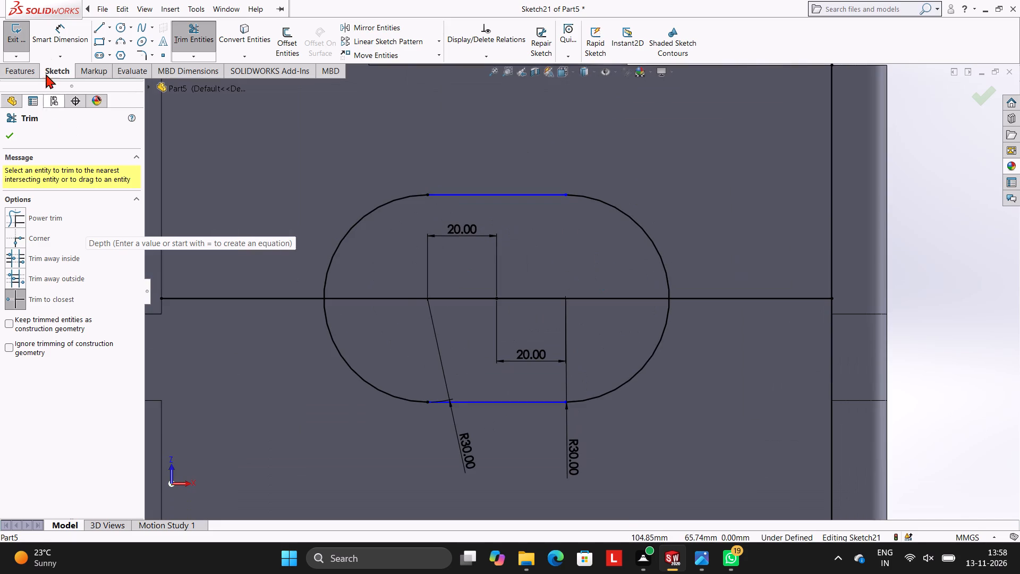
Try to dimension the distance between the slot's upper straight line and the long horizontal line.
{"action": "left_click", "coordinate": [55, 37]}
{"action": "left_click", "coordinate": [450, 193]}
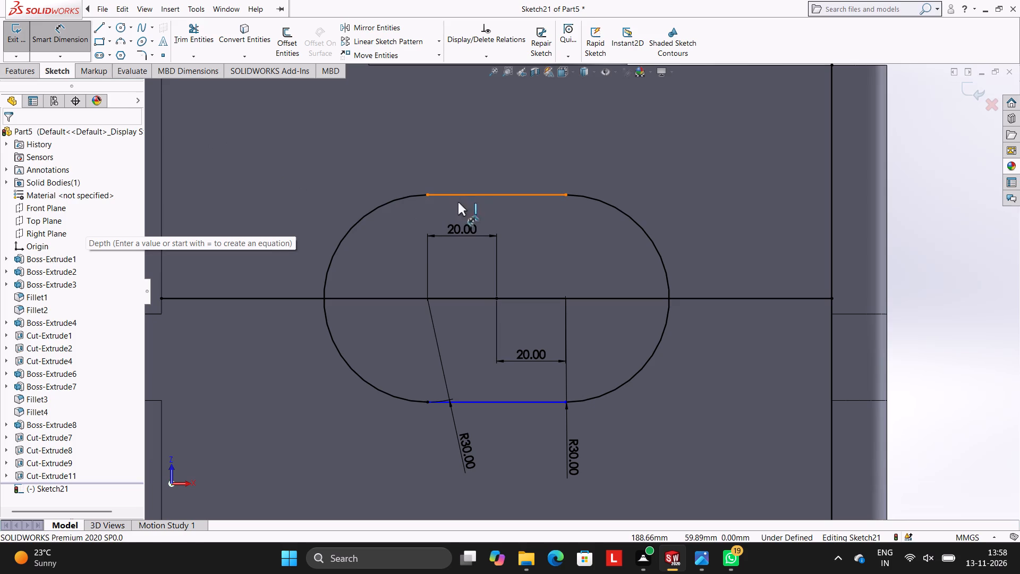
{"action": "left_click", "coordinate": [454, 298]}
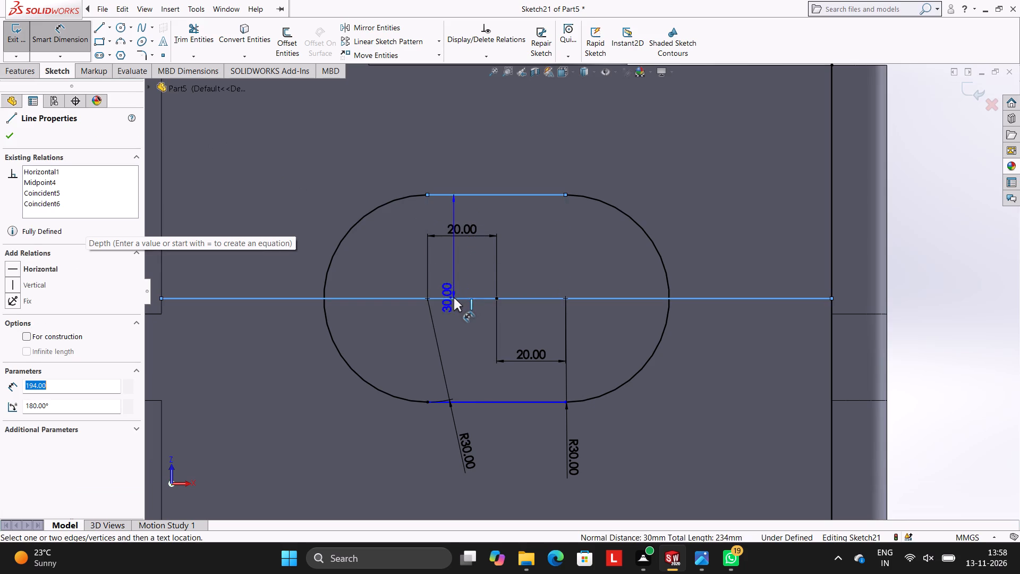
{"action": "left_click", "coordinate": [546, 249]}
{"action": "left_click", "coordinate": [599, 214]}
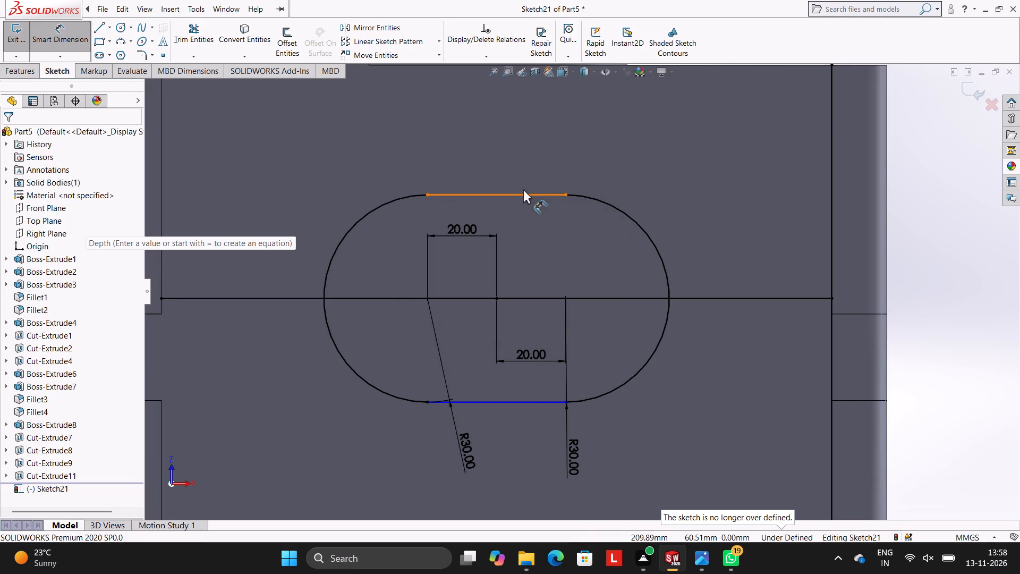
Dimension the lengths of the slot's upper and lower straight lines.
{"action": "left_click", "coordinate": [523, 192]}
{"action": "left_click", "coordinate": [524, 136]}
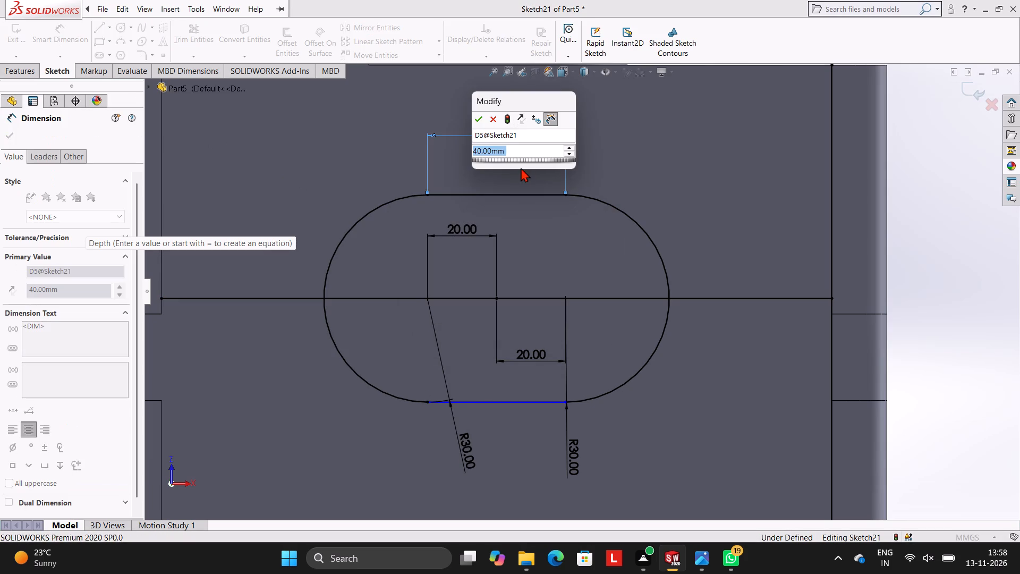
{"action": "left_click", "coordinate": [478, 114]}
{"action": "left_click", "coordinate": [554, 126]}
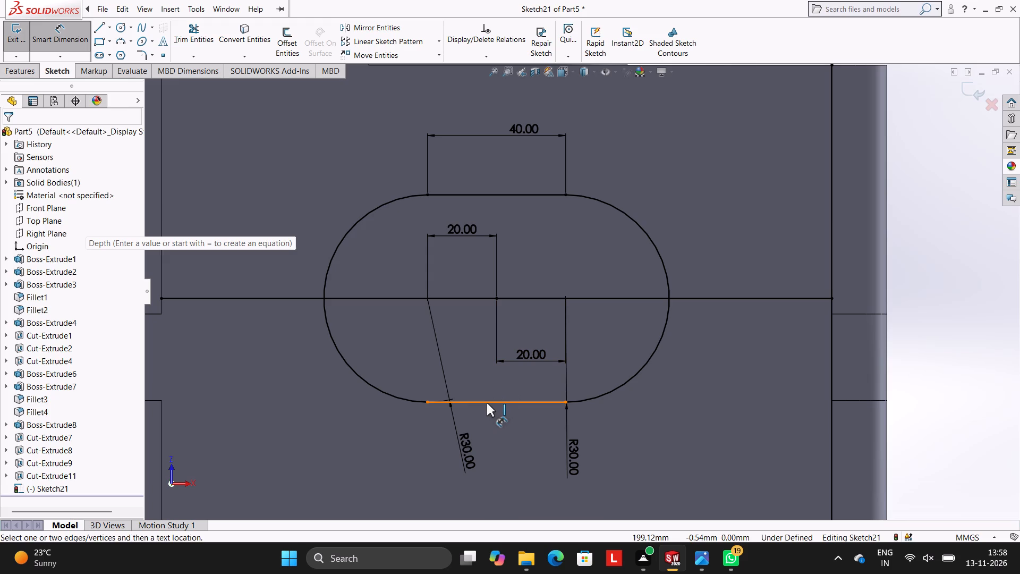
{"action": "left_click", "coordinate": [487, 403]}
{"action": "left_click", "coordinate": [487, 442]}
{"action": "left_click", "coordinate": [439, 427]}
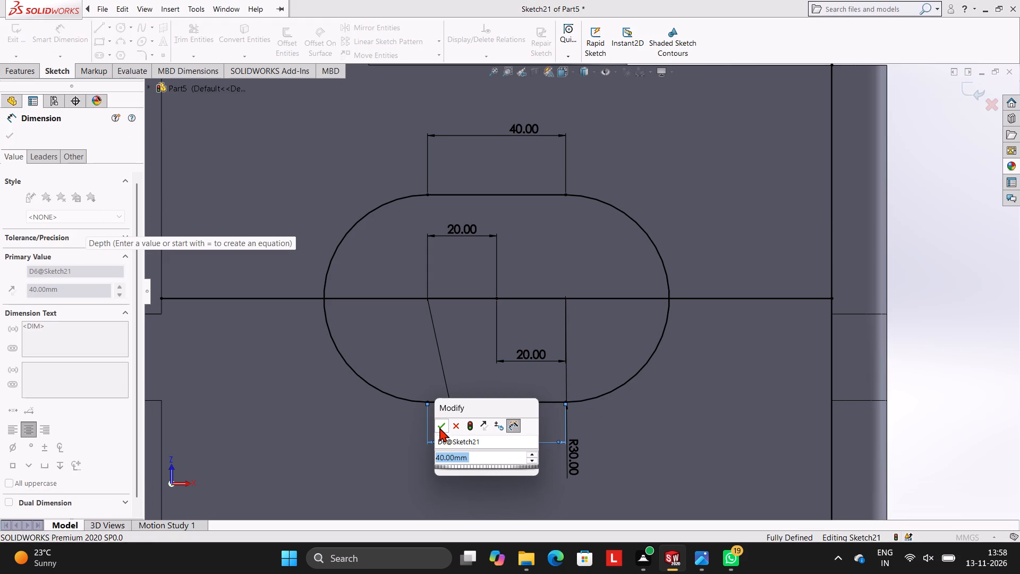
{"action": "left_click", "coordinate": [410, 378]}
Cut-extrude both halves of the sketched slot to a blind depth of 80 mm into the body.
{"action": "scroll", "coordinate": [524, 306], "scroll_direction": "up", "scroll_amount": 2}
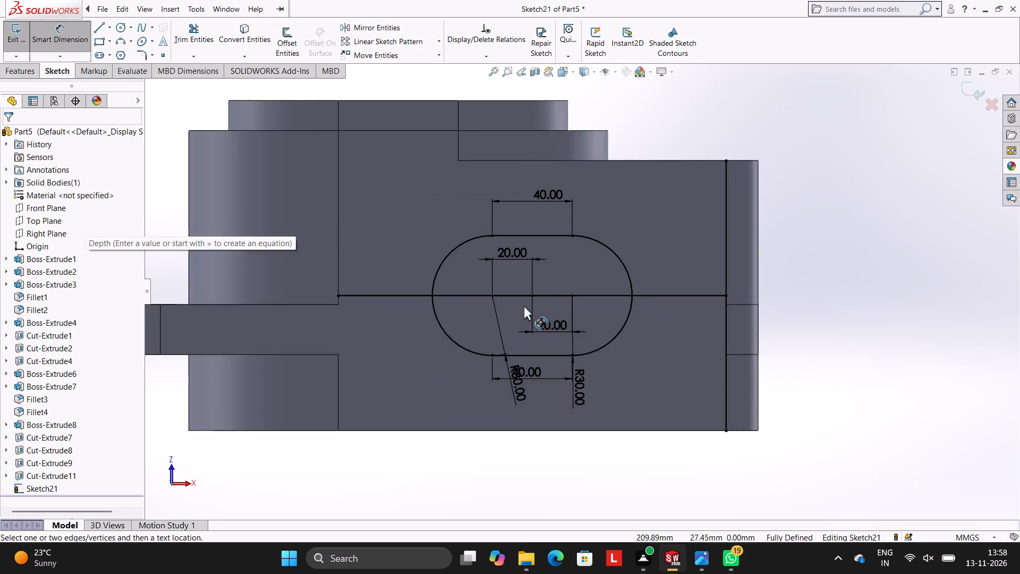
{"action": "scroll", "coordinate": [524, 306], "scroll_direction": "up", "scroll_amount": 3}
{"action": "scroll", "coordinate": [529, 291], "scroll_direction": "down", "scroll_amount": 1}
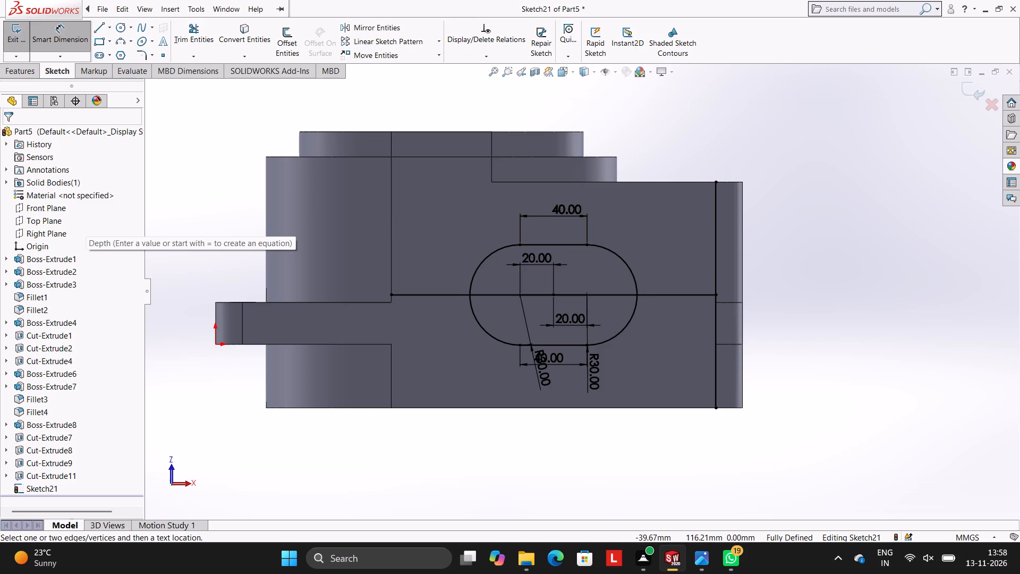
{"action": "left_click", "coordinate": [35, 69]}
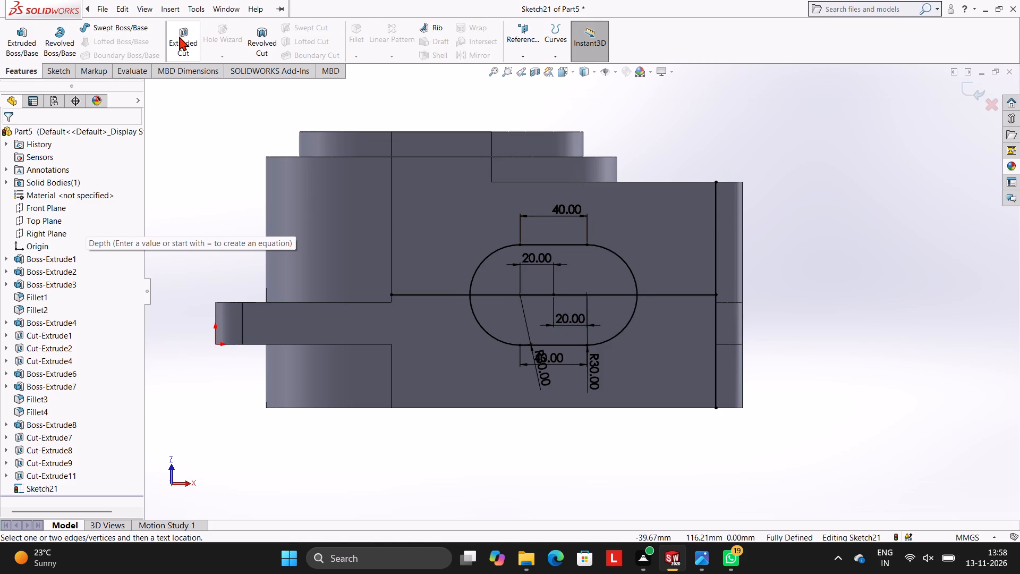
{"action": "left_click", "coordinate": [179, 36]}
{"action": "left_click", "coordinate": [494, 282]}
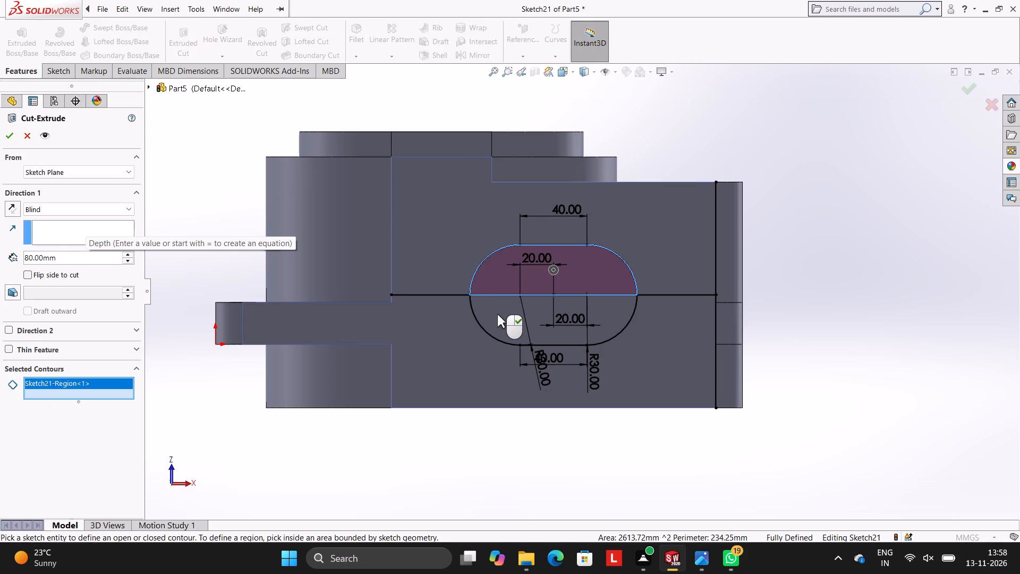
{"action": "left_click", "coordinate": [497, 314]}
{"action": "middle_click_drag", "start_coordinate": [692, 158], "coordinate": [766, 325]}
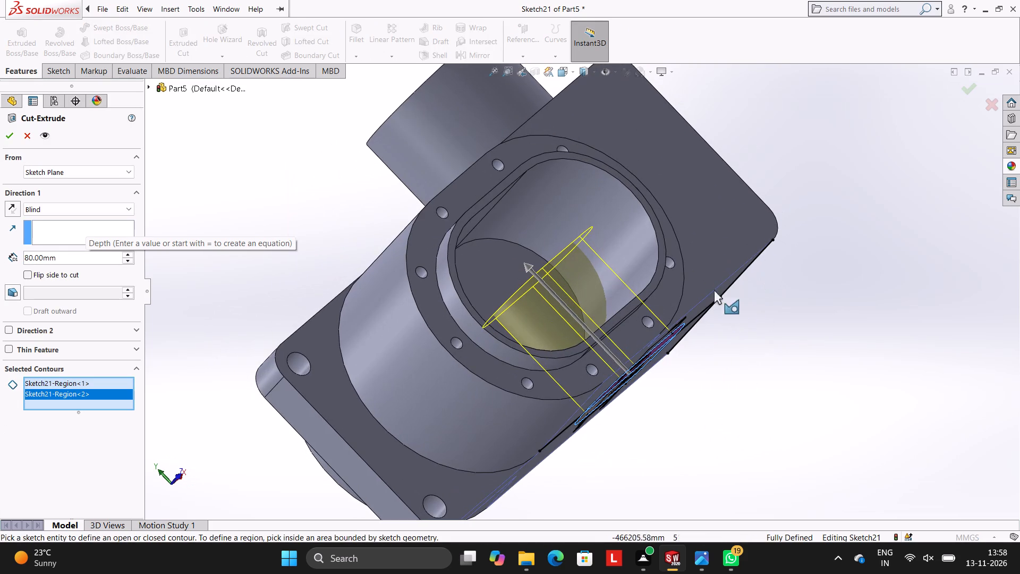
{"action": "middle_click_drag", "start_coordinate": [724, 188], "coordinate": [707, 199]}
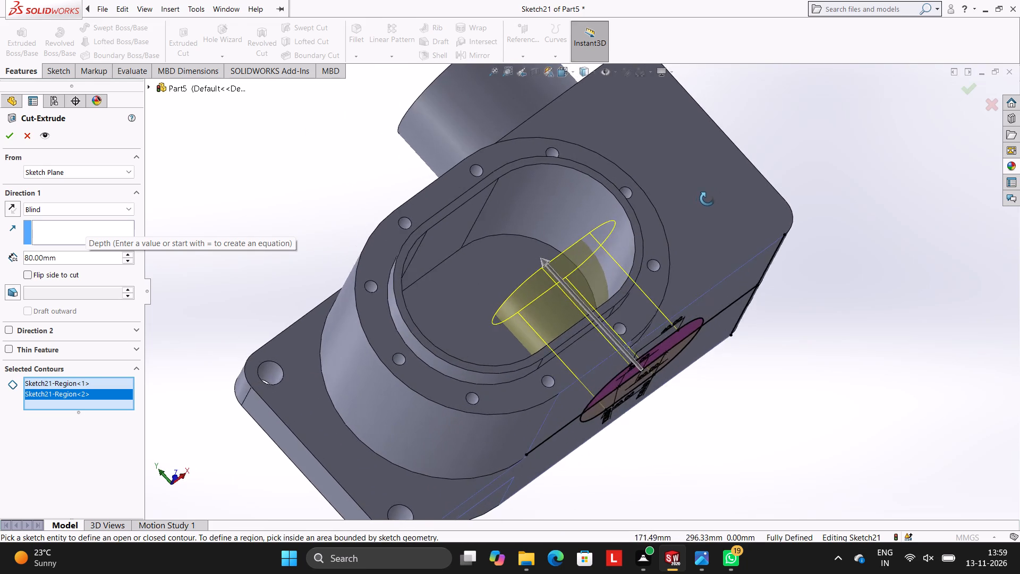
{"action": "middle_click_drag", "start_coordinate": [707, 199], "coordinate": [713, 196]}
{"action": "scroll", "coordinate": [713, 196], "scroll_direction": "down", "scroll_amount": 1}
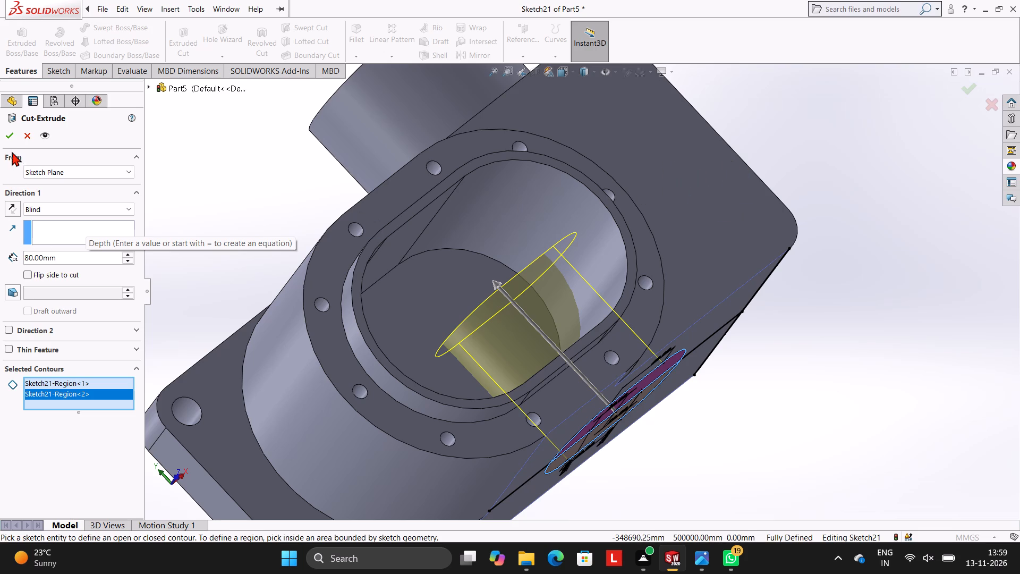
{"action": "left_click", "coordinate": [9, 134]}
{"action": "left_click", "coordinate": [266, 177]}
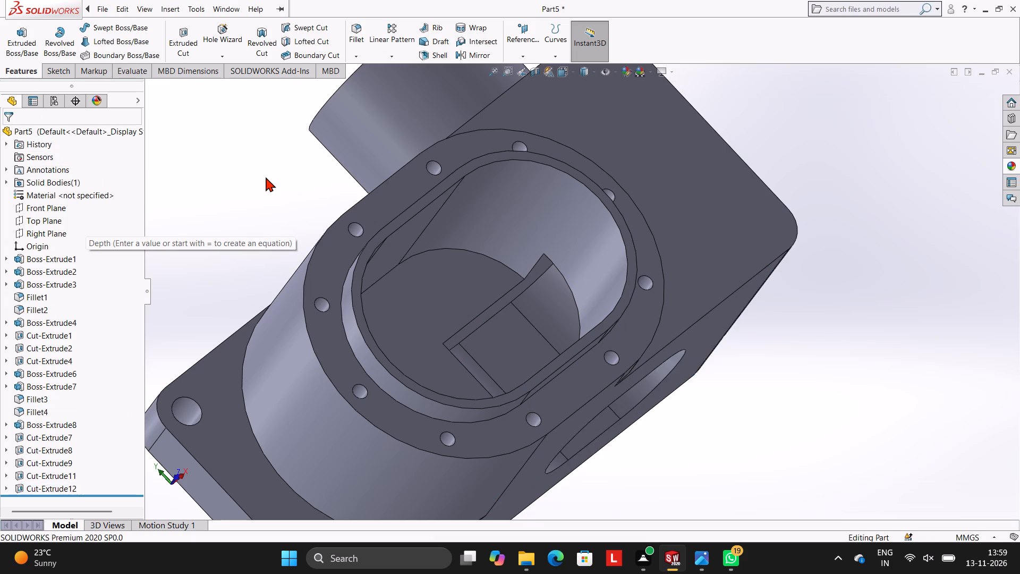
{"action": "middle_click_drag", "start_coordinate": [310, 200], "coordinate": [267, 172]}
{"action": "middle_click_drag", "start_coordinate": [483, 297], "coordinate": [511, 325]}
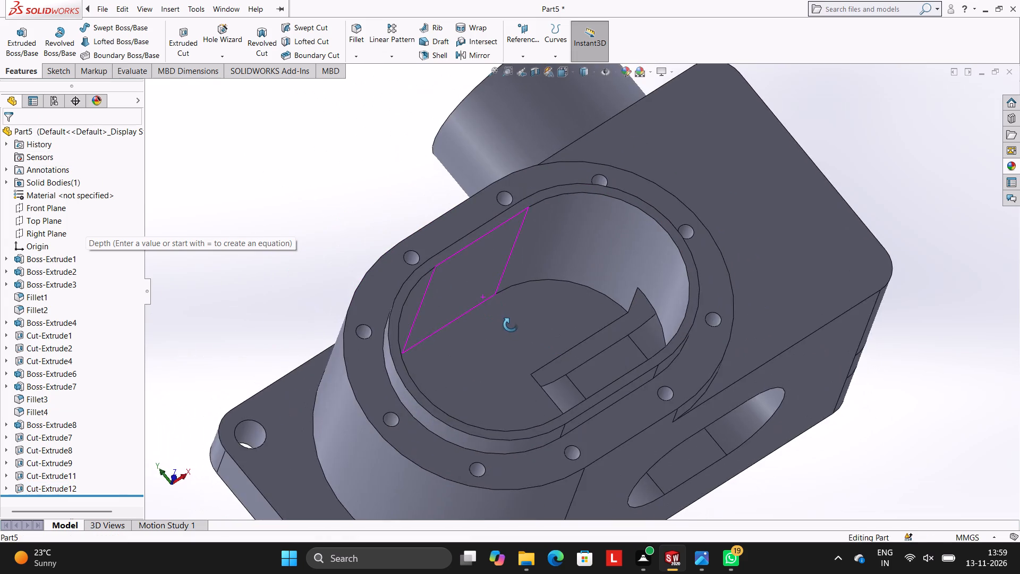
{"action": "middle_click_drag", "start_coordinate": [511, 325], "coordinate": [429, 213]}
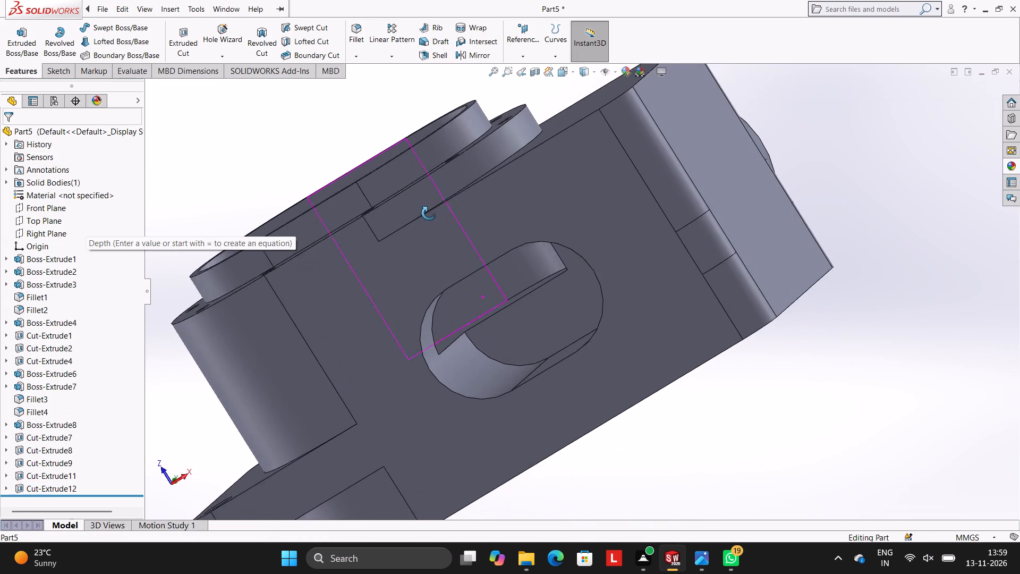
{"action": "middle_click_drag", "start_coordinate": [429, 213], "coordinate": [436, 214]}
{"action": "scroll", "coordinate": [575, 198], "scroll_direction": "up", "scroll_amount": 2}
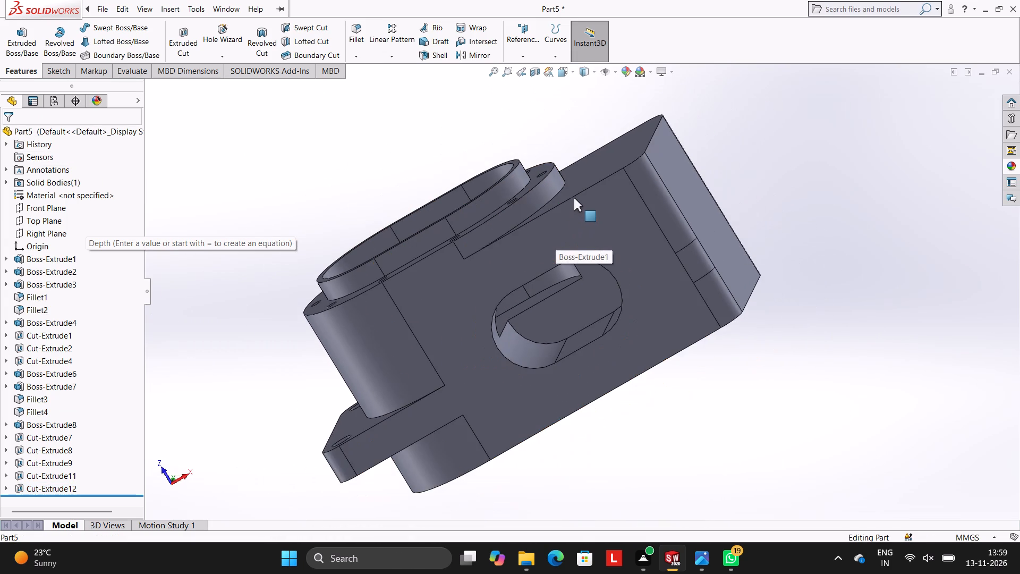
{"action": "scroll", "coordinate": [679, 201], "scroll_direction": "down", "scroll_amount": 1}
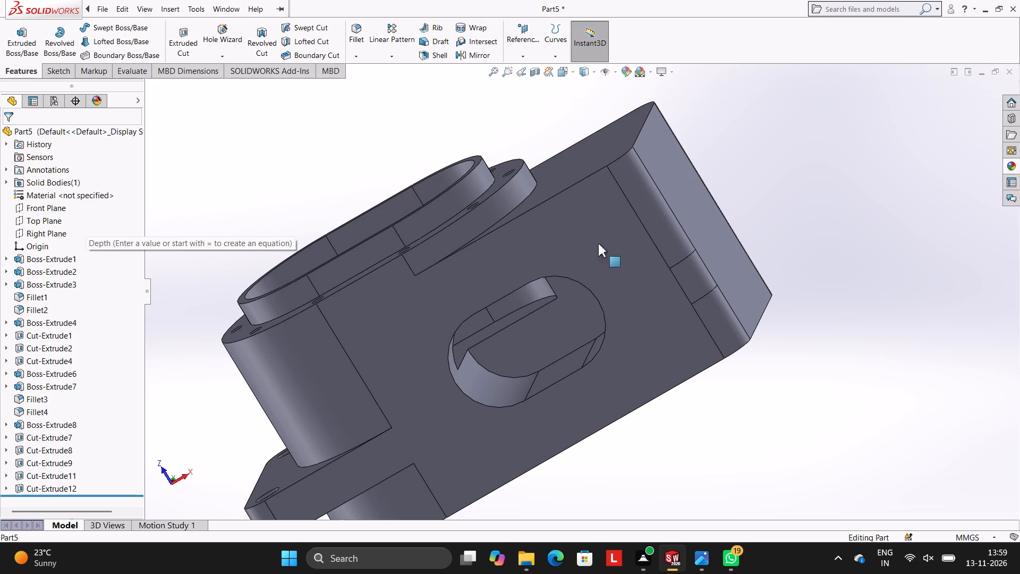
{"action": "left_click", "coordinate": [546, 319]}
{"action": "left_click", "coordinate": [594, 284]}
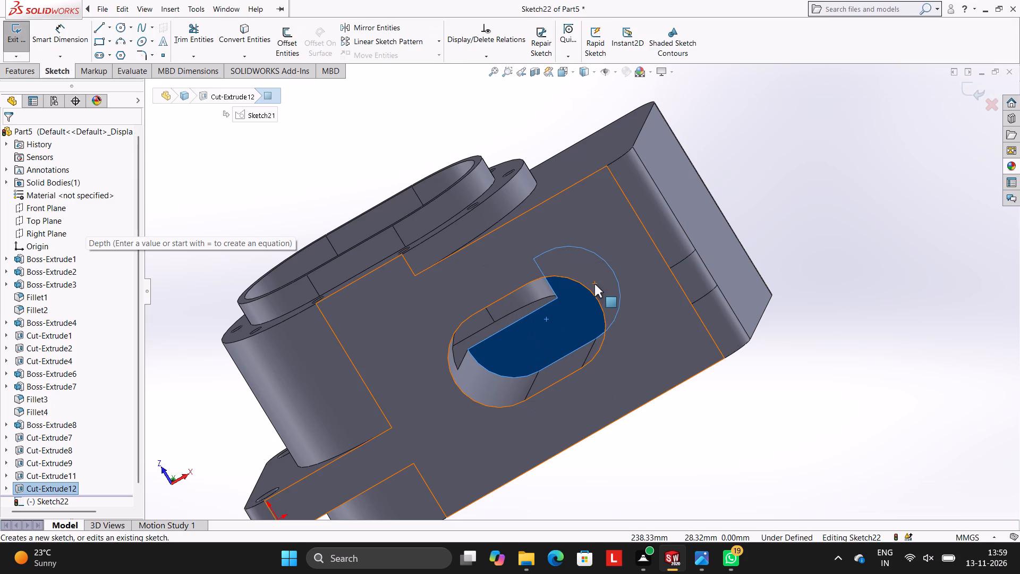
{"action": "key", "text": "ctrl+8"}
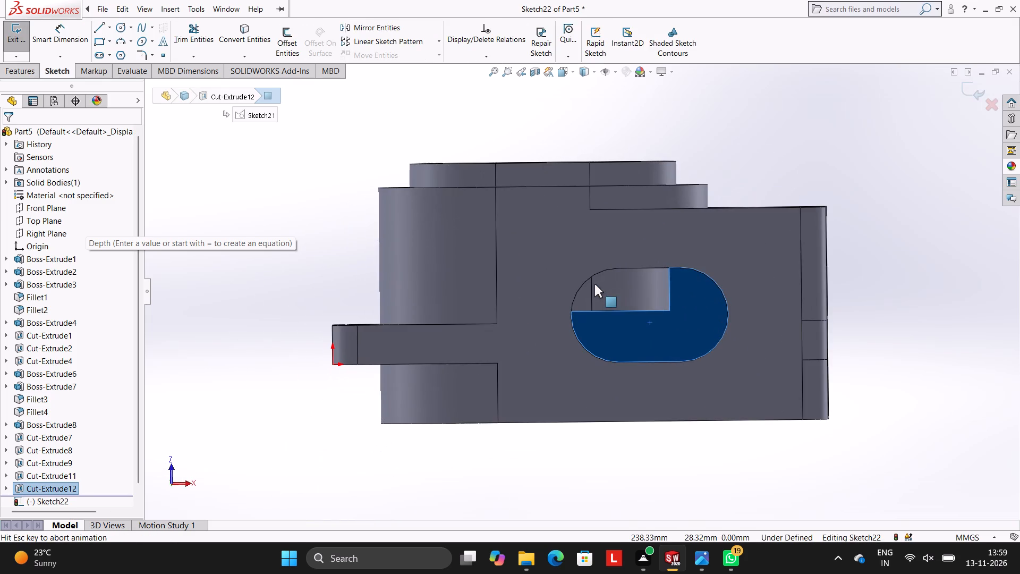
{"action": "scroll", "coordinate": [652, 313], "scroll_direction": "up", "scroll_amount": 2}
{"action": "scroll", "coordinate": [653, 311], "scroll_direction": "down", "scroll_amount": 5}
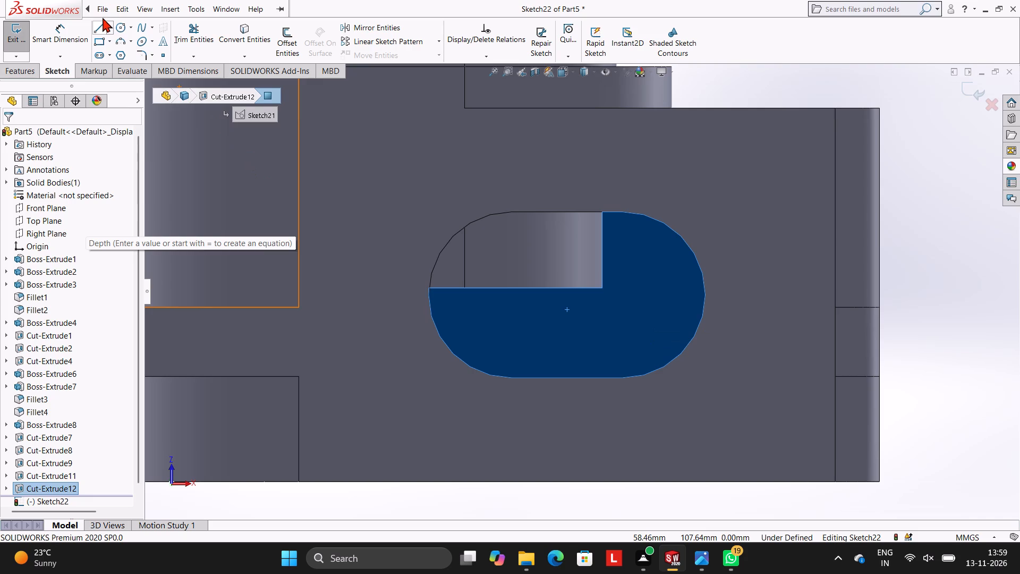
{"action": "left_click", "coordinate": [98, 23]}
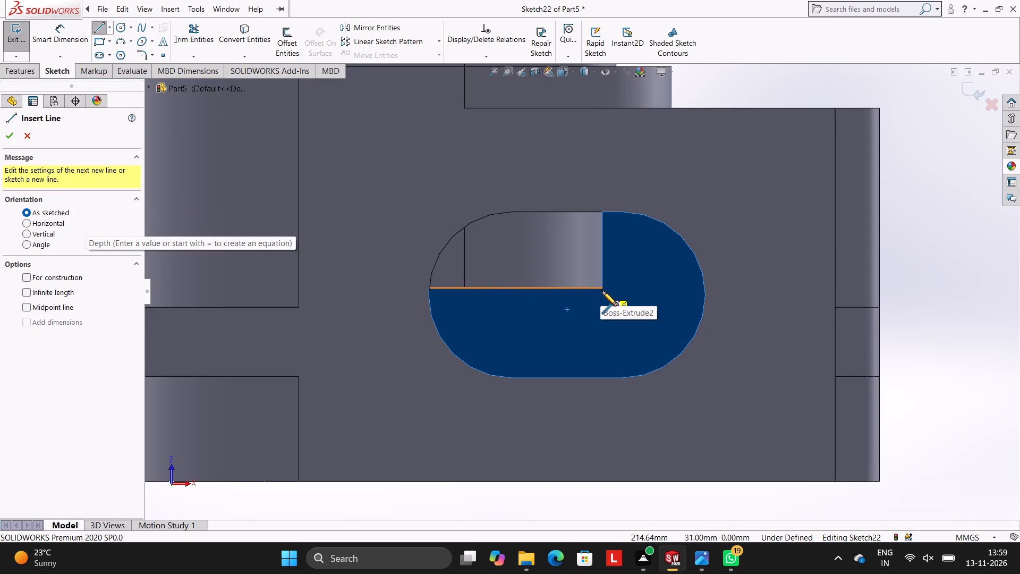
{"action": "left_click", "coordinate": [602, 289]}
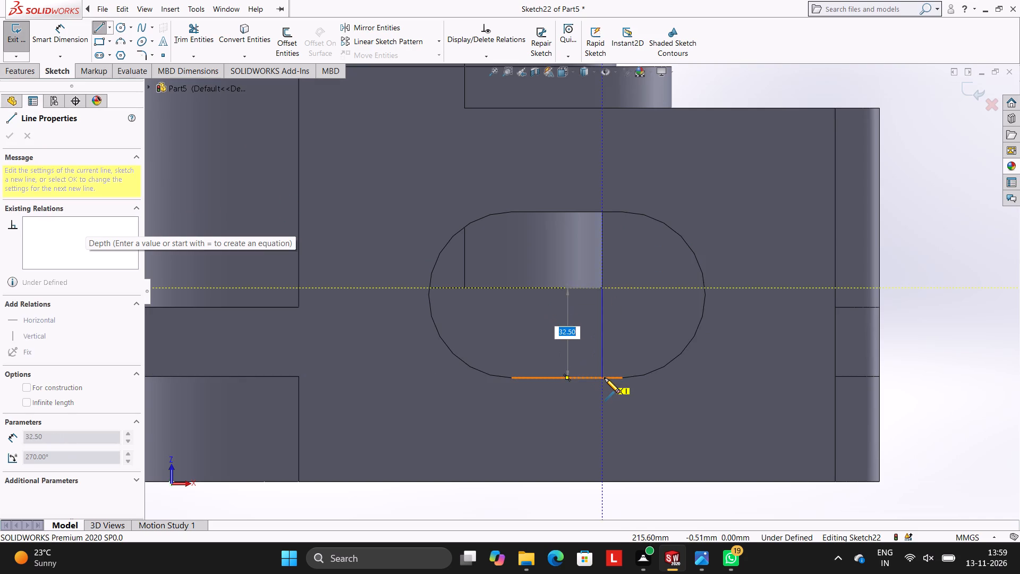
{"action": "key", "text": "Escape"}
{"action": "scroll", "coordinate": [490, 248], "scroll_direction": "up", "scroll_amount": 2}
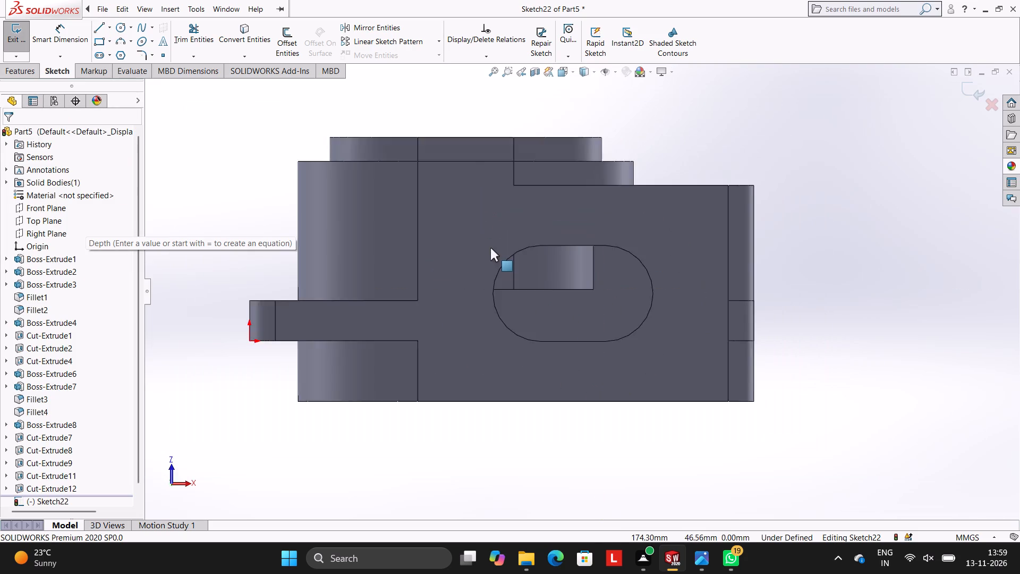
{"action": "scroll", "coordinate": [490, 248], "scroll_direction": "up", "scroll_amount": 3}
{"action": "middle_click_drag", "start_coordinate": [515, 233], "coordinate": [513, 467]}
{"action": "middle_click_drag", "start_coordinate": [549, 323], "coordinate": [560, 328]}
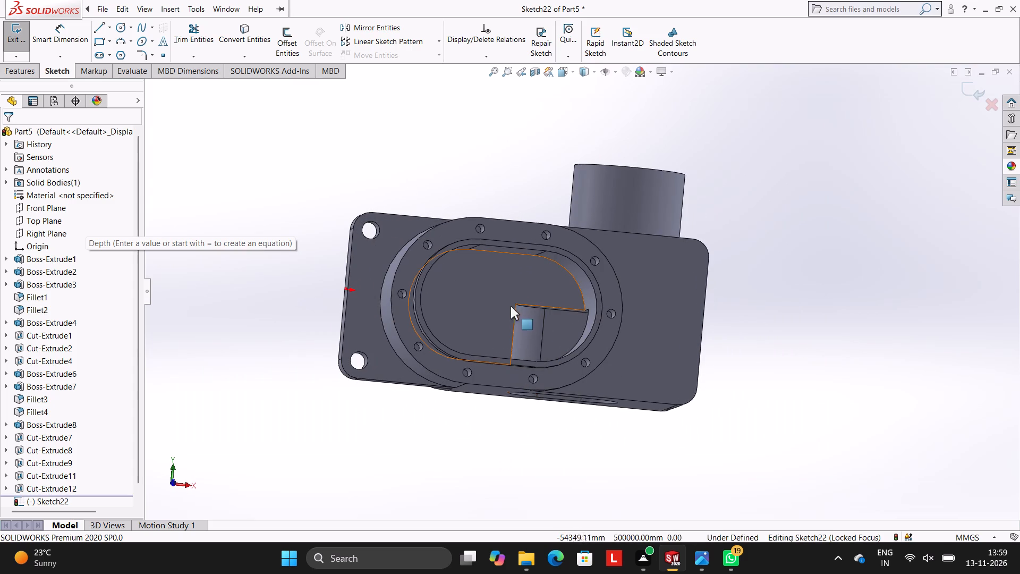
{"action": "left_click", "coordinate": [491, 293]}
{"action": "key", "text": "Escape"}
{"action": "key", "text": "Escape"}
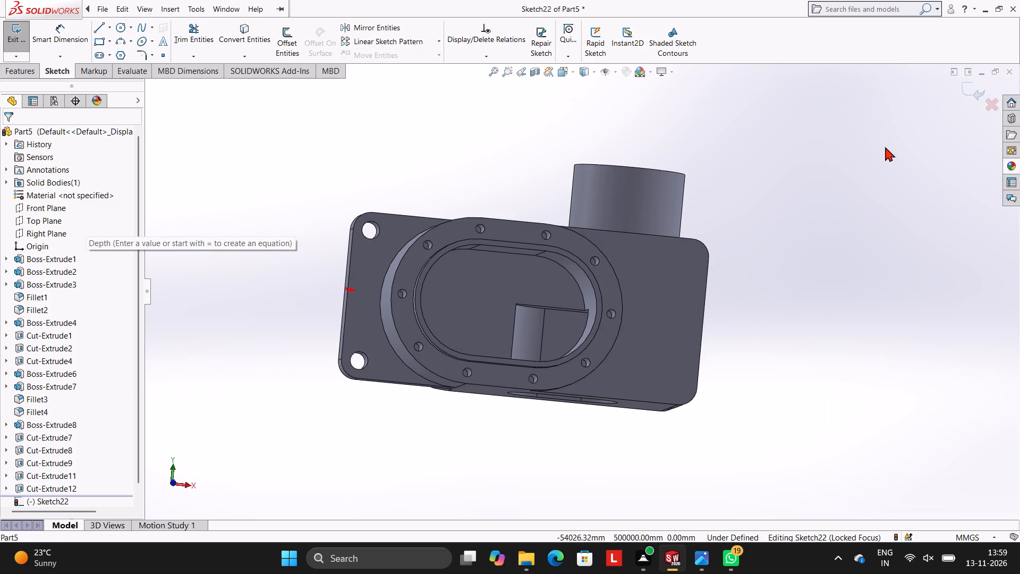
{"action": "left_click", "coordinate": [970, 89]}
Start a sketch on the floor face of the deep slot pocket, viewed square-on.
{"action": "left_click", "coordinate": [481, 284]}
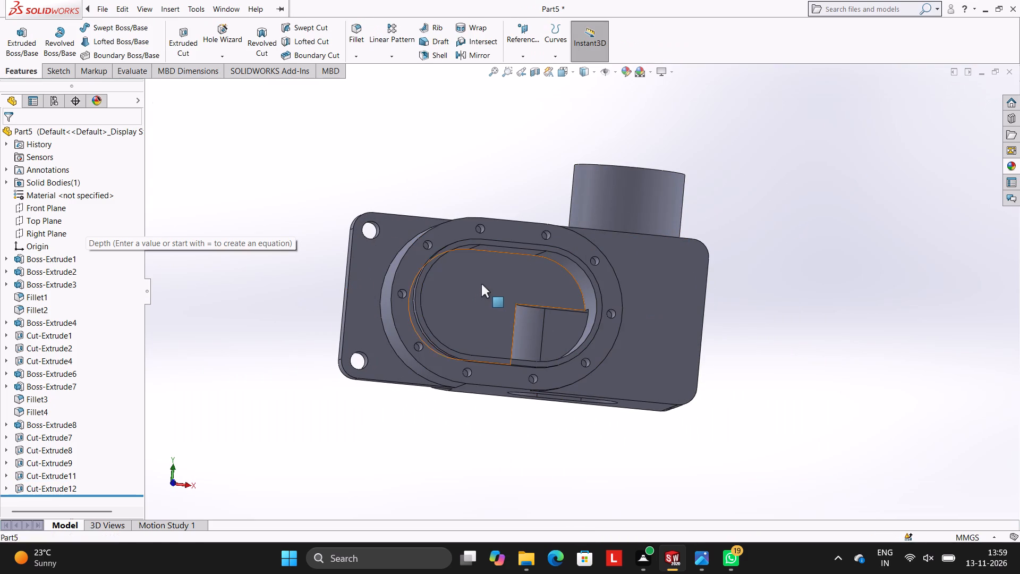
{"action": "left_click", "coordinate": [527, 252]}
{"action": "key", "text": "ctrl+8"}
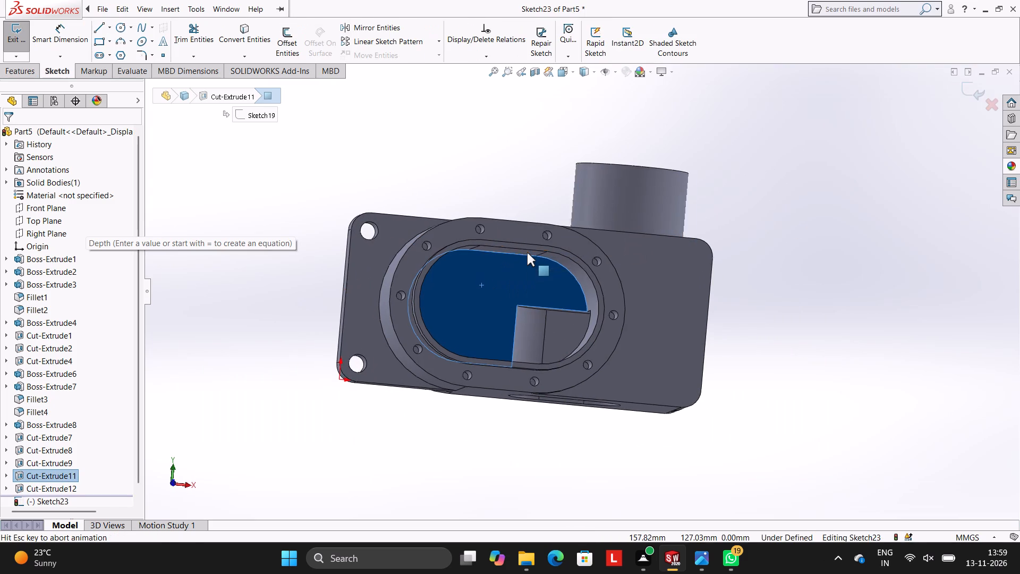
{"action": "scroll", "coordinate": [569, 362], "scroll_direction": "up", "scroll_amount": 2}
{"action": "scroll", "coordinate": [569, 362], "scroll_direction": "down", "scroll_amount": 3}
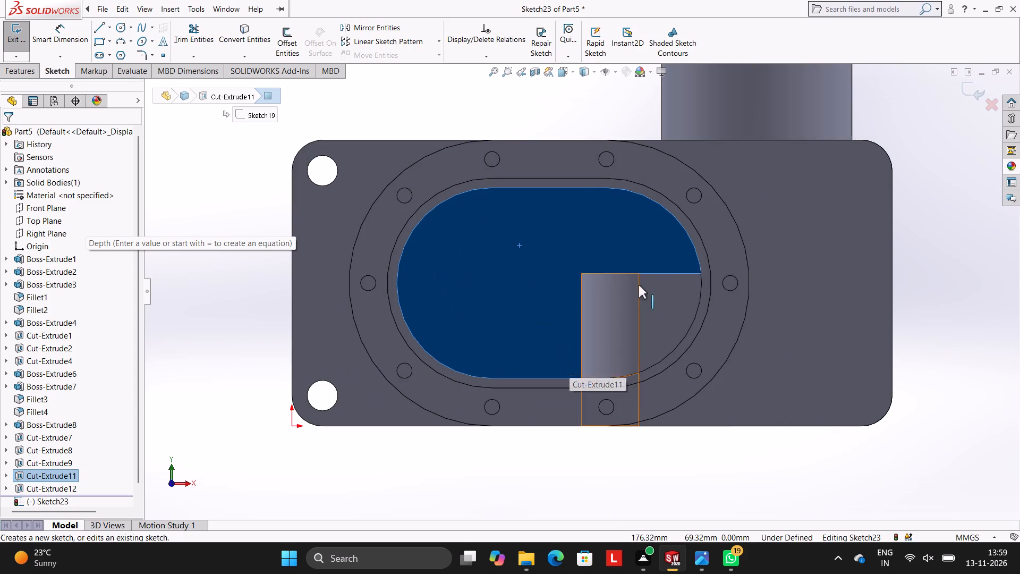
{"action": "scroll", "coordinate": [650, 256], "scroll_direction": "down", "scroll_amount": 2}
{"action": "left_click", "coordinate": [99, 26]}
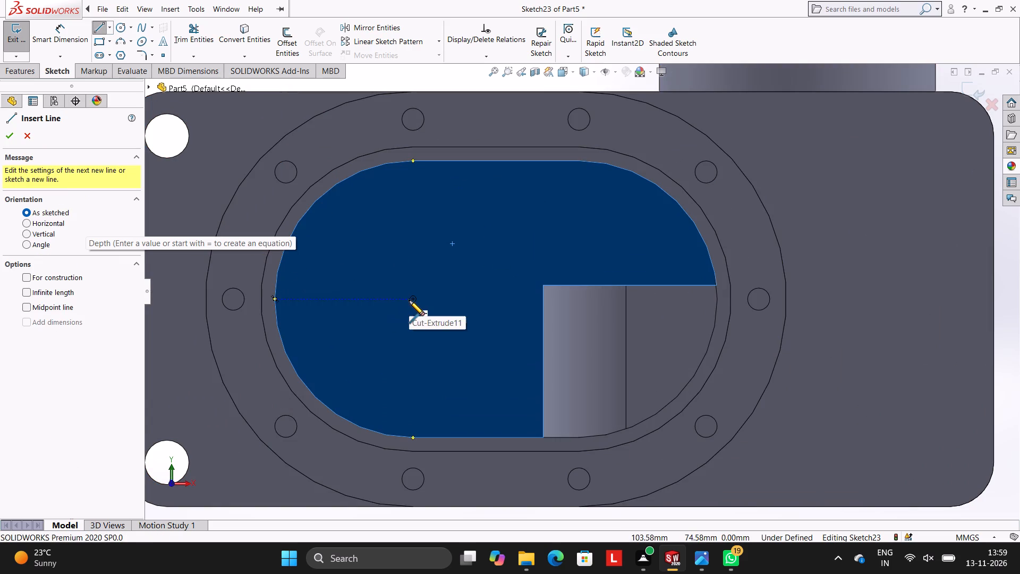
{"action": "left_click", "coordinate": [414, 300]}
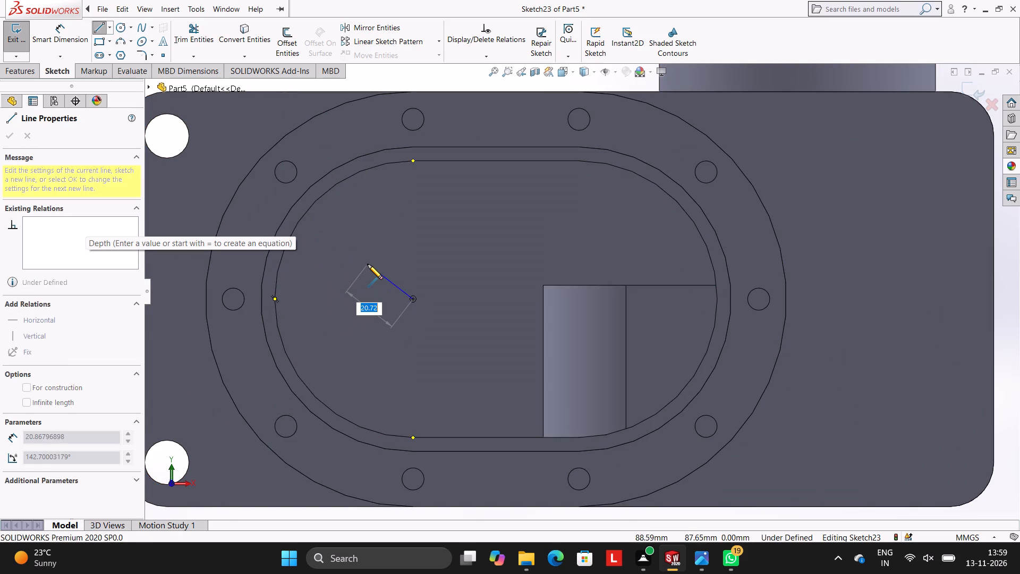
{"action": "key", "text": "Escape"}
Draw two overlapping circles of 50 mm radius, centred on the arc centres of the pocket's two rounded ends.
{"action": "left_click", "coordinate": [120, 28]}
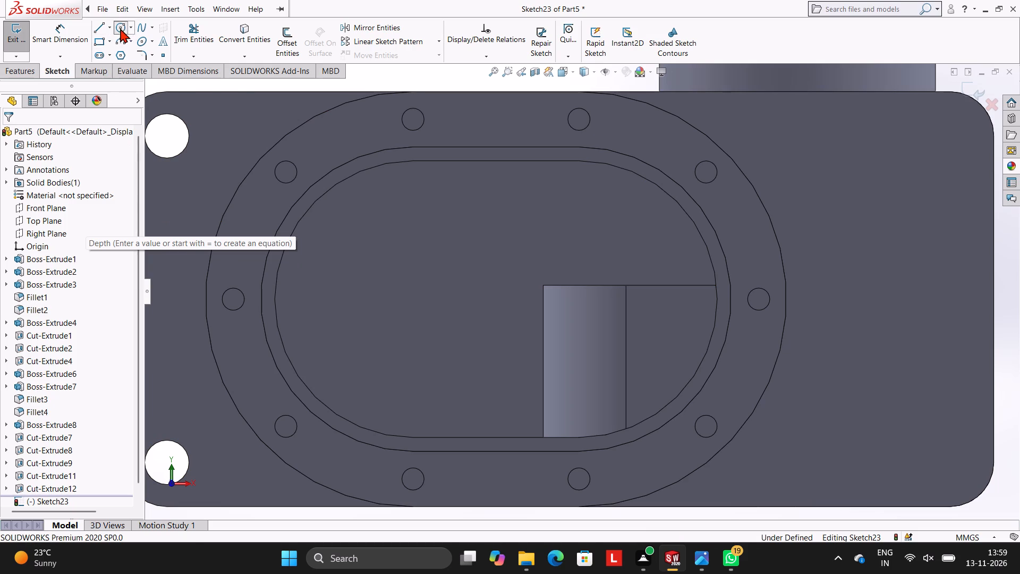
{"action": "left_click", "coordinate": [412, 299]}
{"action": "left_click", "coordinate": [318, 196]}
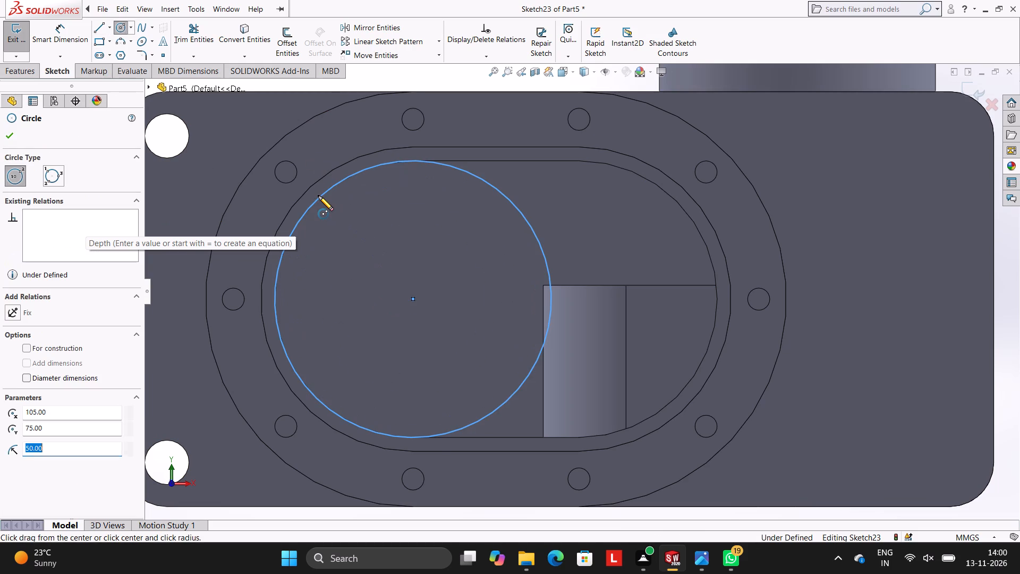
{"action": "key", "text": "Escape"}
{"action": "key", "text": "Escape"}
{"action": "key", "text": "Escape"}
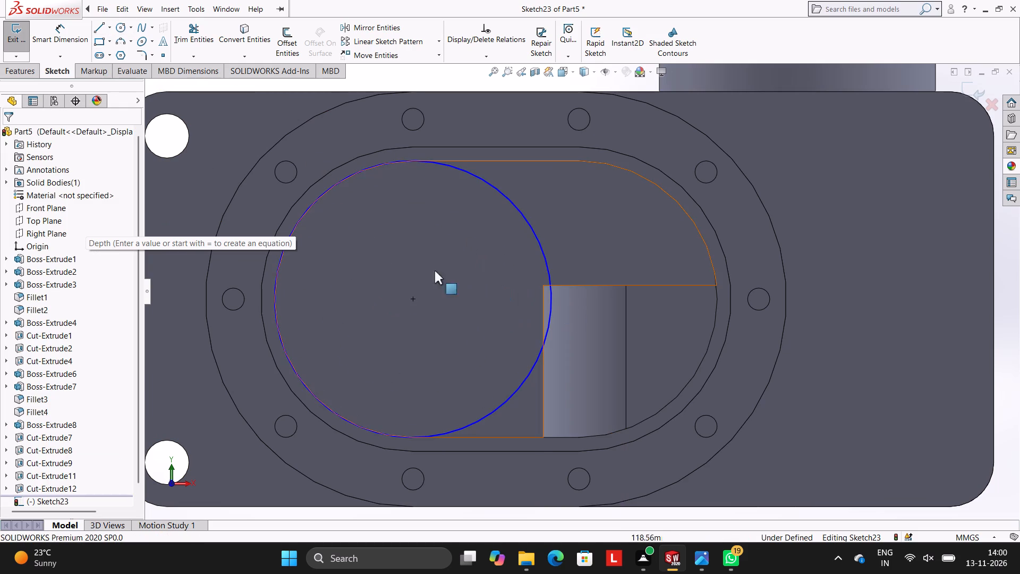
{"action": "left_click", "coordinate": [122, 22]}
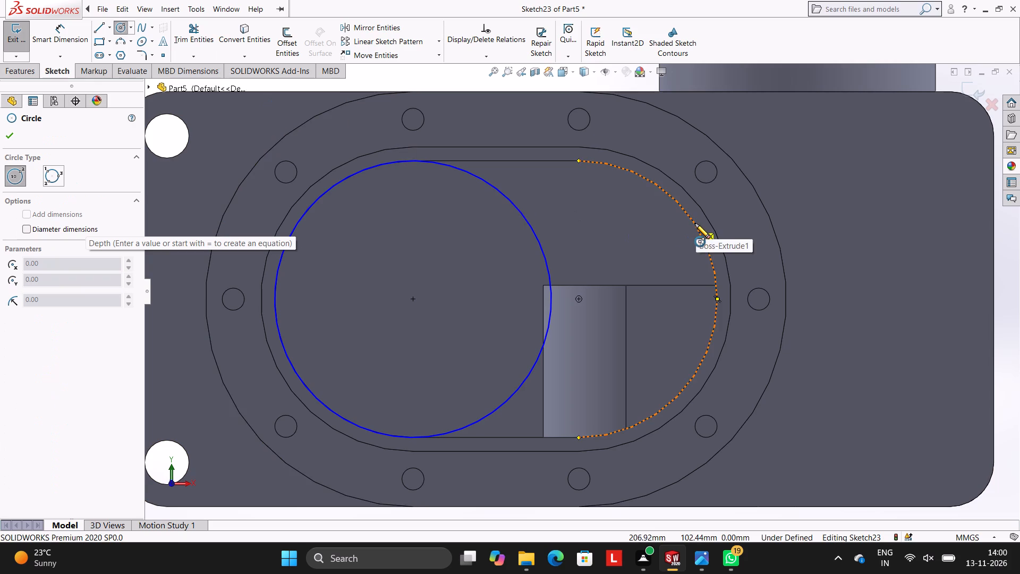
{"action": "left_click", "coordinate": [579, 298]}
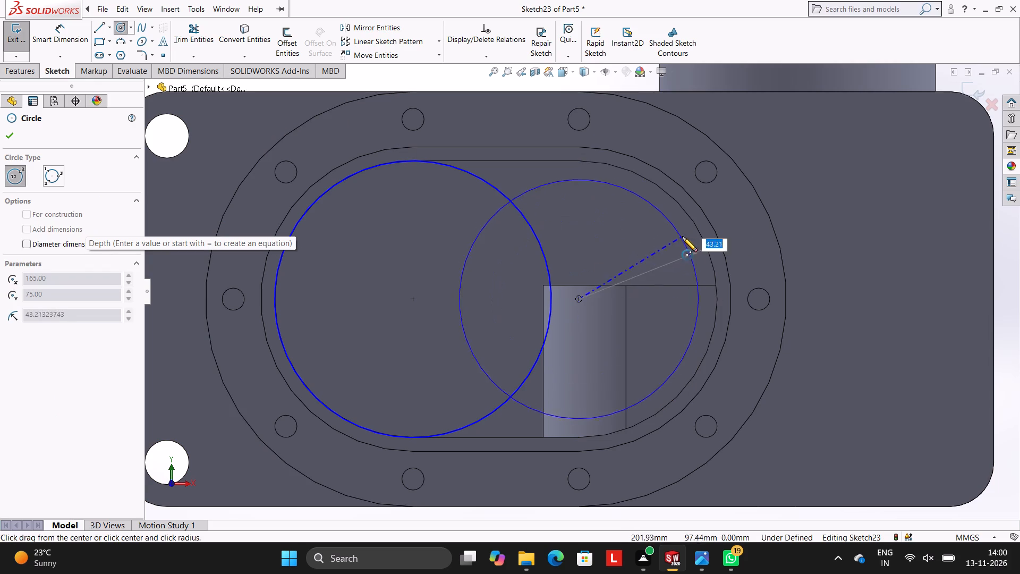
{"action": "left_click", "coordinate": [705, 242]}
{"action": "key", "text": "Escape"}
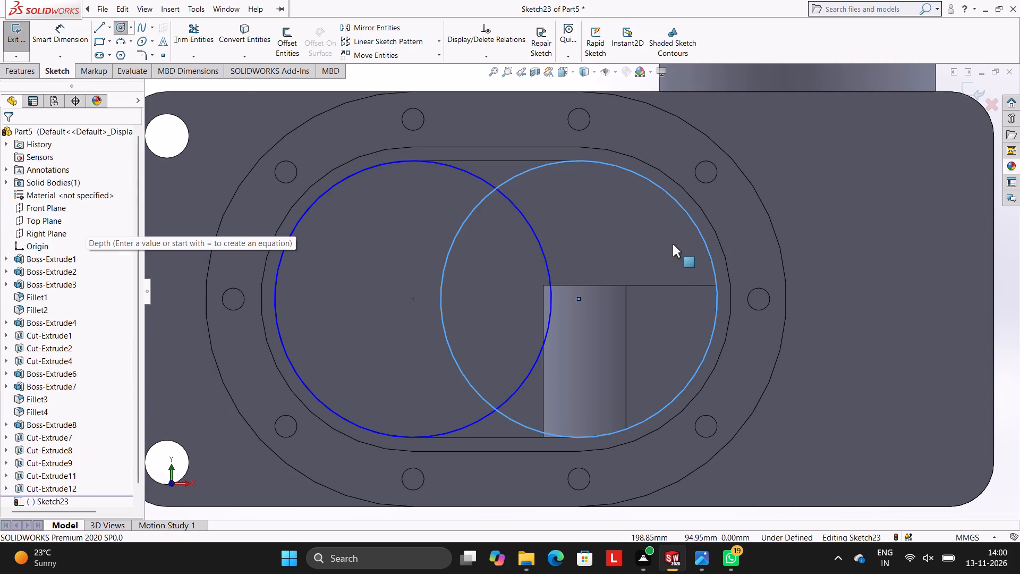
{"action": "key", "text": "Escape"}
{"action": "key", "text": "Escape"}
Draw a horizontal 60 mm line joining the top points of the two overlapping circles.
{"action": "scroll", "coordinate": [641, 252], "scroll_direction": "up", "scroll_amount": 1}
{"action": "scroll", "coordinate": [640, 252], "scroll_direction": "down", "scroll_amount": 3}
{"action": "scroll", "coordinate": [539, 272], "scroll_direction": "up", "scroll_amount": 4}
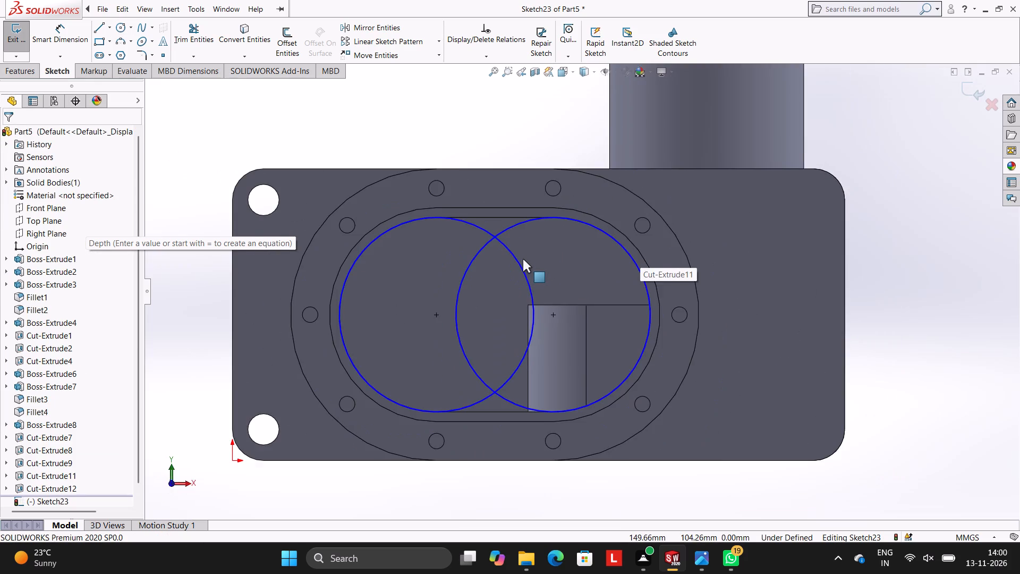
{"action": "scroll", "coordinate": [523, 259], "scroll_direction": "down", "scroll_amount": 1}
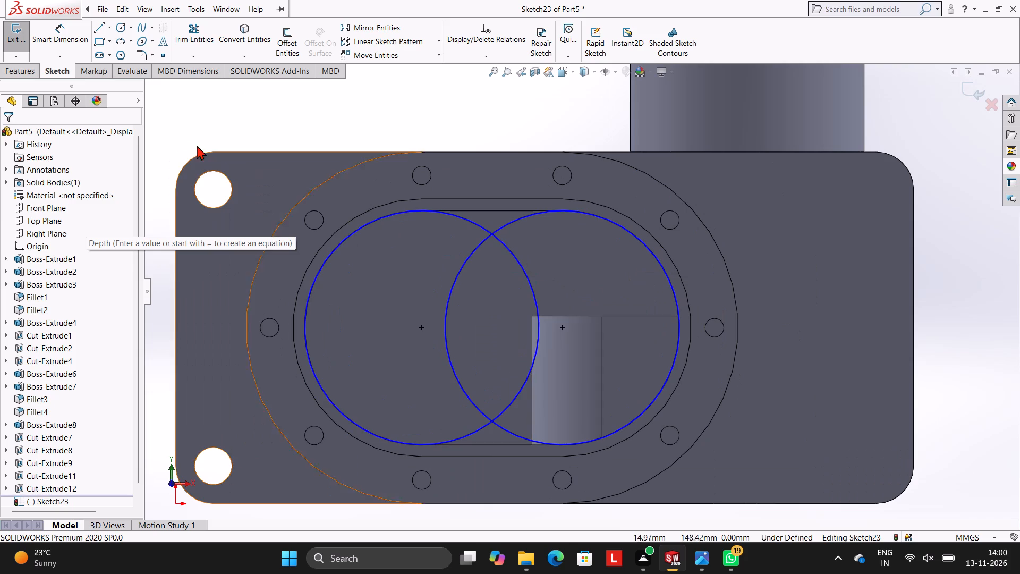
{"action": "left_click", "coordinate": [98, 24]}
{"action": "scroll", "coordinate": [521, 203], "scroll_direction": "down", "scroll_amount": 2}
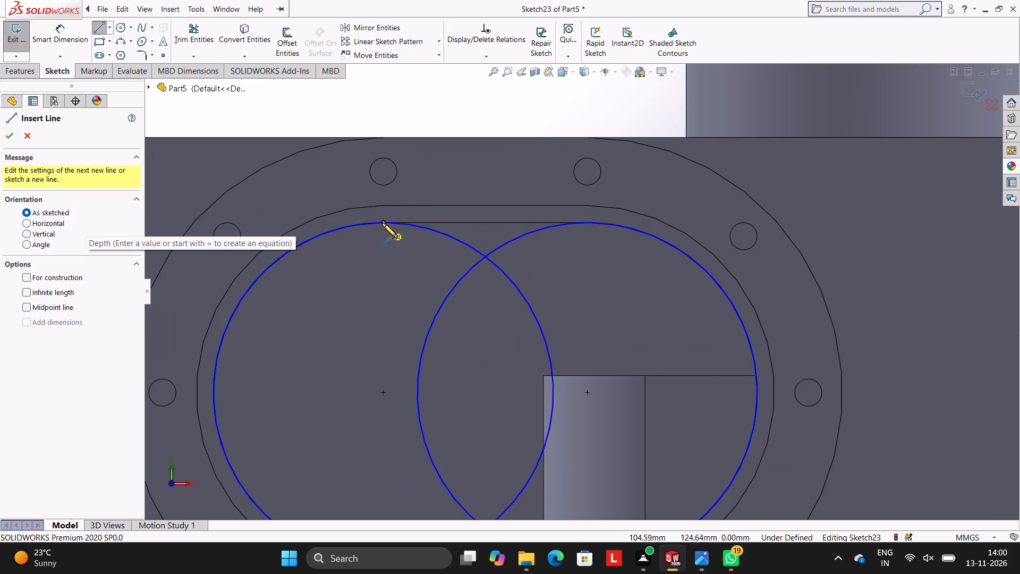
{"action": "left_click", "coordinate": [383, 221]}
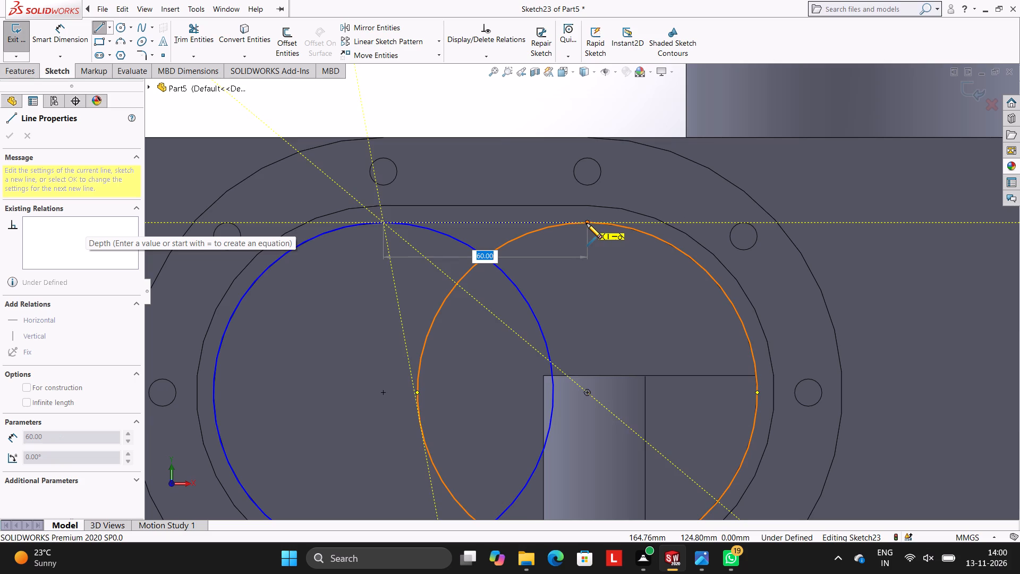
{"action": "left_click", "coordinate": [586, 223]}
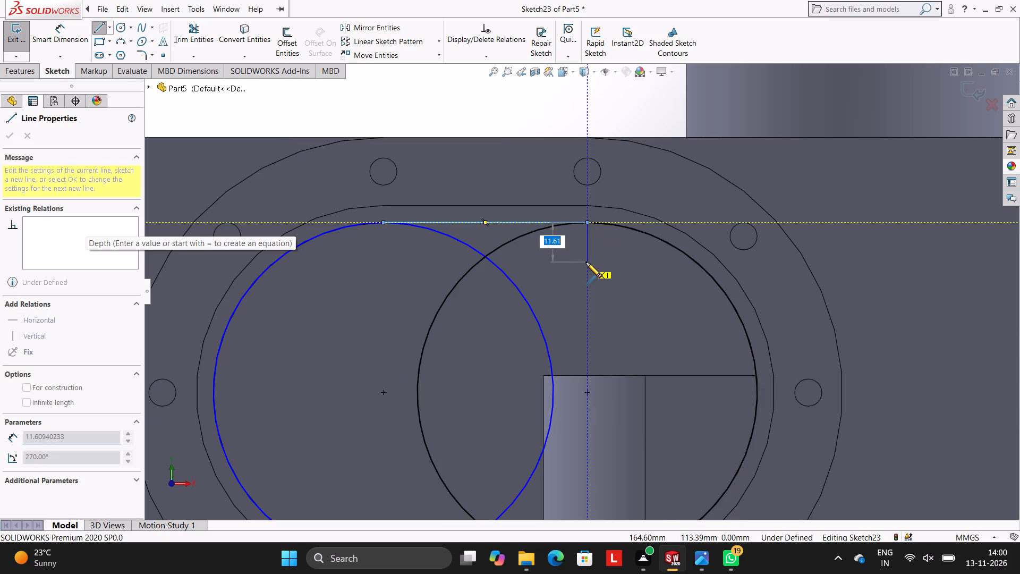
{"action": "key", "text": "Escape"}
{"action": "key", "text": "Escape"}
{"action": "scroll", "coordinate": [590, 330], "scroll_direction": "up", "scroll_amount": 3}
{"action": "scroll", "coordinate": [590, 330], "scroll_direction": "down", "scroll_amount": 3}
{"action": "scroll", "coordinate": [585, 379], "scroll_direction": "up", "scroll_amount": 1}
{"action": "scroll", "coordinate": [585, 379], "scroll_direction": "down", "scroll_amount": 1}
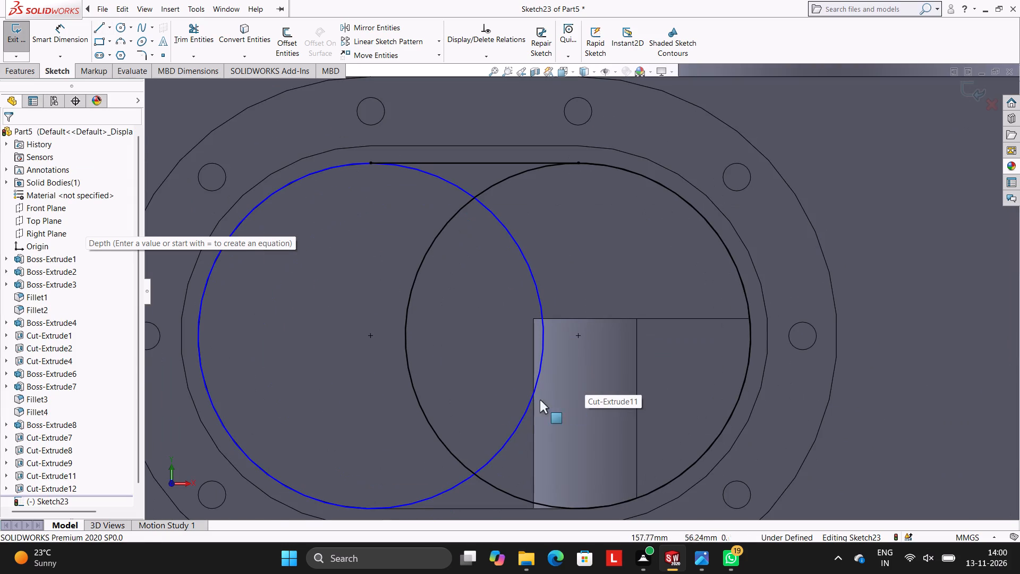
Draw a horizontal 60 mm line joining the bottom points of the two circles.
{"action": "left_click", "coordinate": [94, 30]}
{"action": "scroll", "coordinate": [509, 266], "scroll_direction": "up", "scroll_amount": 3}
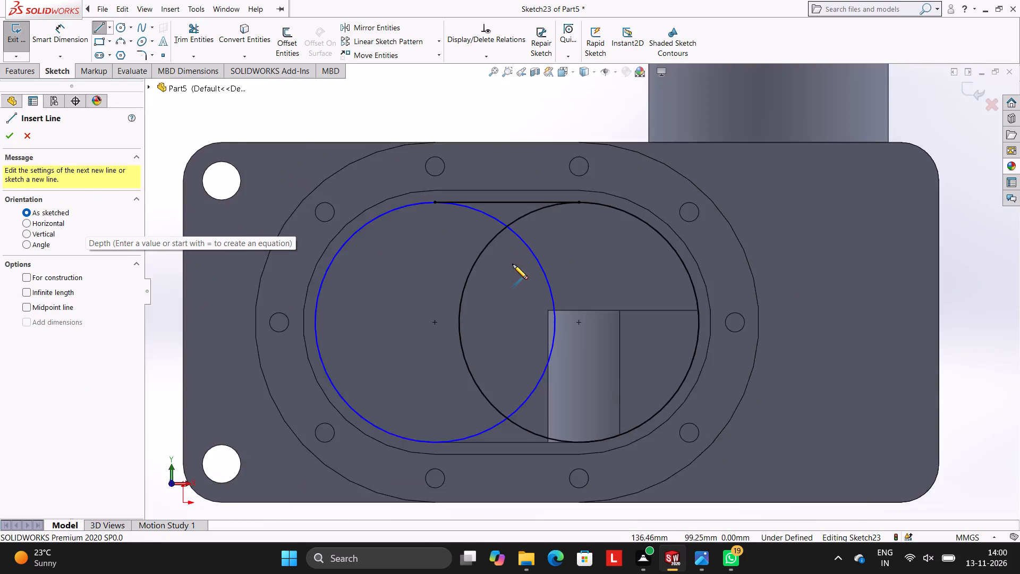
{"action": "scroll", "coordinate": [513, 264], "scroll_direction": "down", "scroll_amount": 3}
{"action": "scroll", "coordinate": [553, 382], "scroll_direction": "up", "scroll_amount": 3}
{"action": "scroll", "coordinate": [624, 400], "scroll_direction": "up", "scroll_amount": 3}
{"action": "scroll", "coordinate": [624, 390], "scroll_direction": "down", "scroll_amount": 3}
{"action": "scroll", "coordinate": [519, 335], "scroll_direction": "down", "scroll_amount": 2}
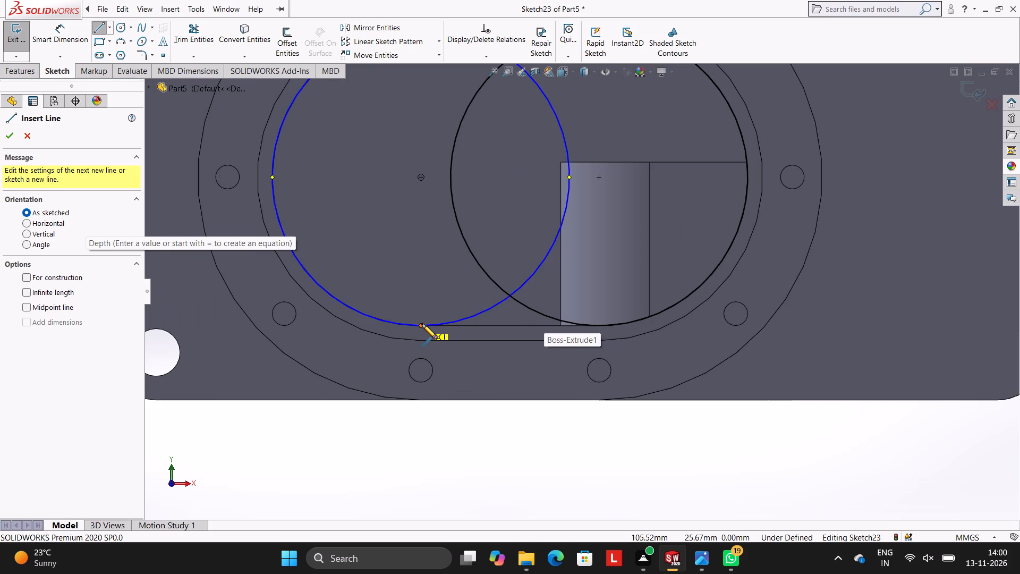
{"action": "left_click", "coordinate": [420, 325]}
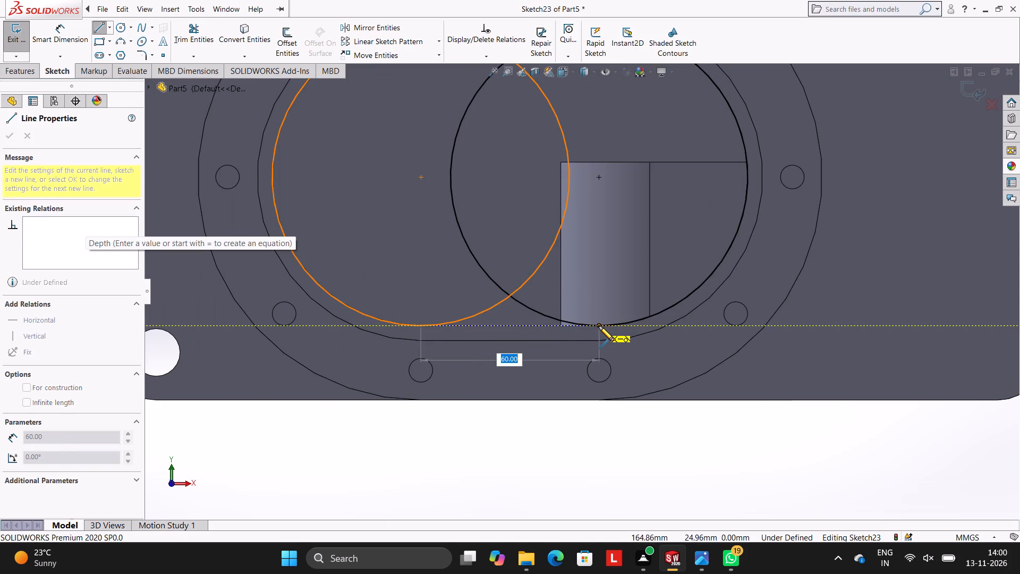
{"action": "left_click", "coordinate": [599, 326]}
{"action": "key", "text": "Escape"}
{"action": "key", "text": "Escape"}
{"action": "key", "text": "Escape"}
{"action": "scroll", "coordinate": [584, 213], "scroll_direction": "up", "scroll_amount": 3}
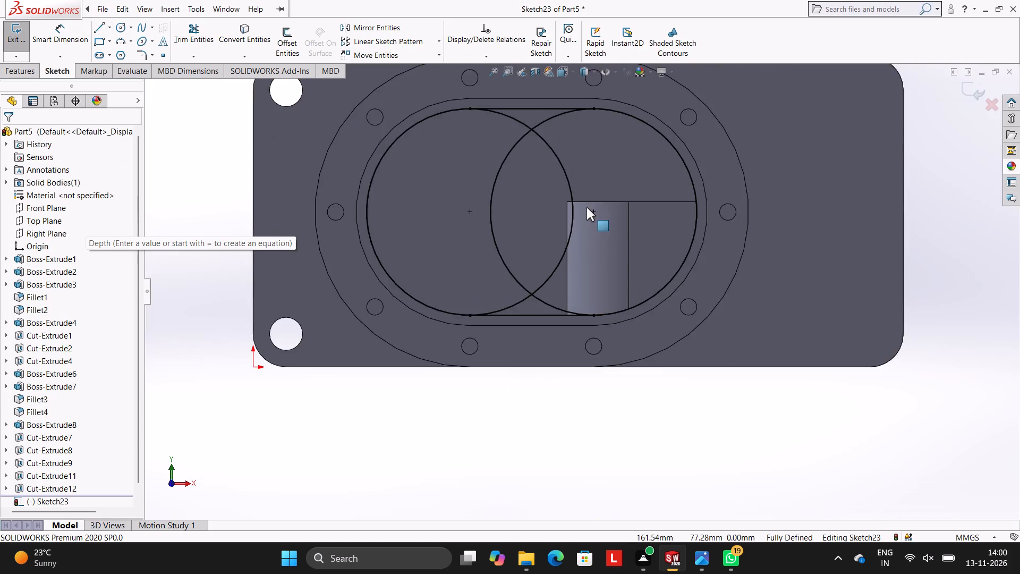
Trim away the overlapping inner arcs of both circles to leave a single closed slot outline.
{"action": "scroll", "coordinate": [586, 207], "scroll_direction": "down", "scroll_amount": 3}
{"action": "left_click", "coordinate": [195, 31]}
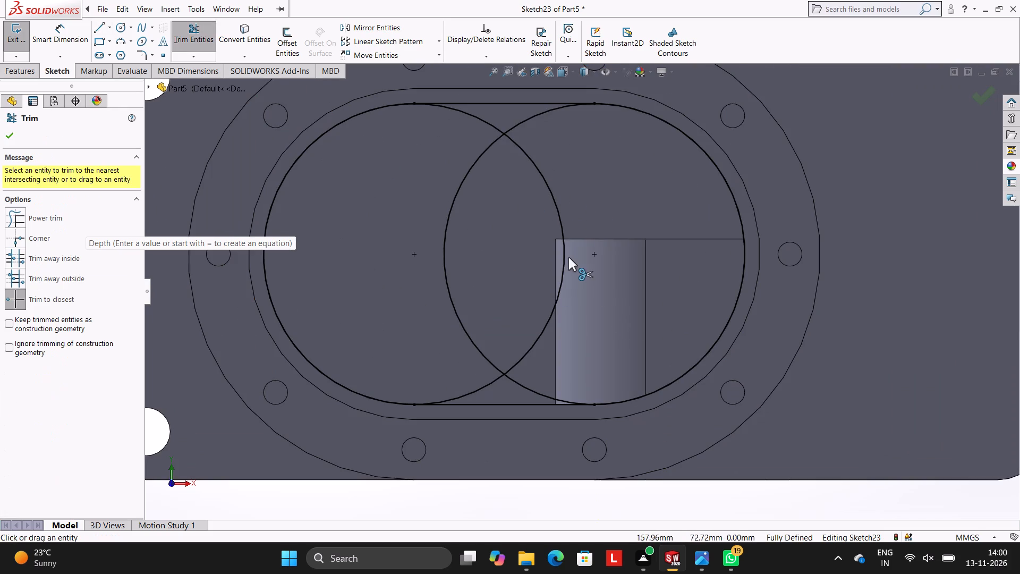
{"action": "left_click", "coordinate": [563, 255]}
{"action": "left_click", "coordinate": [446, 231]}
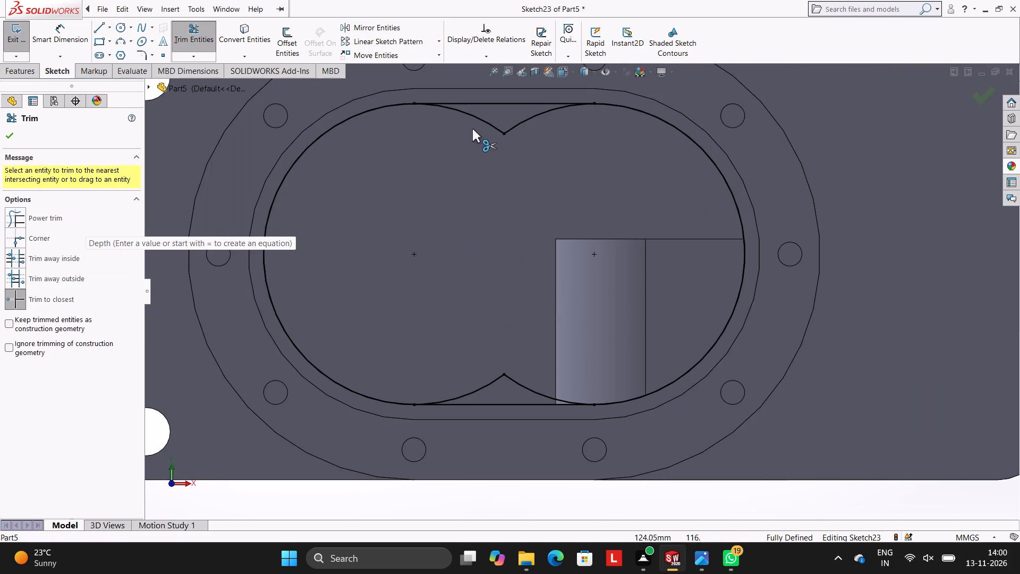
{"action": "left_click", "coordinate": [484, 124]}
{"action": "left_click", "coordinate": [512, 125]}
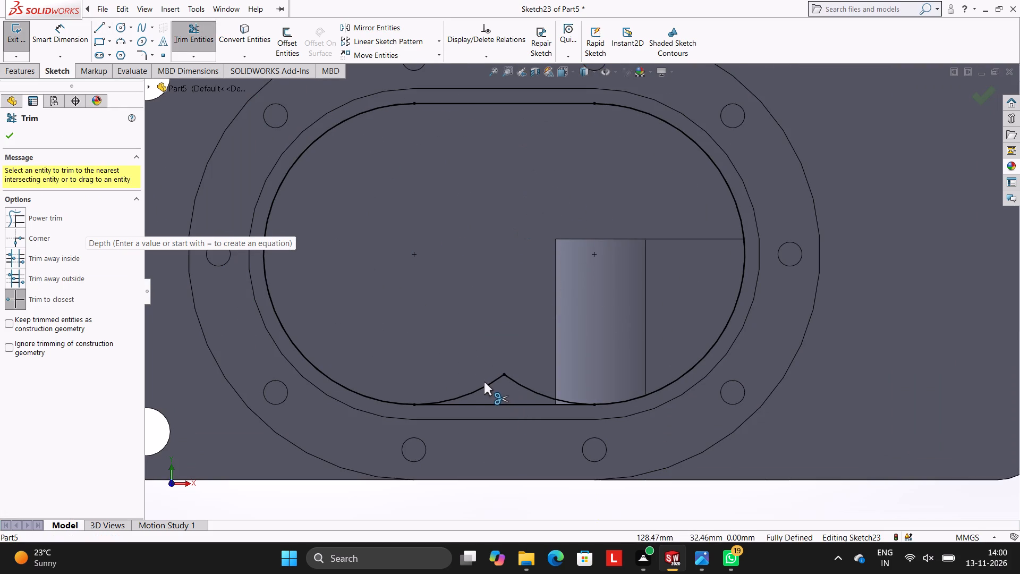
{"action": "left_click", "coordinate": [489, 383]}
{"action": "left_click", "coordinate": [517, 383]}
{"action": "scroll", "coordinate": [523, 255], "scroll_direction": "up", "scroll_amount": 2}
{"action": "scroll", "coordinate": [581, 260], "scroll_direction": "up", "scroll_amount": 3}
{"action": "scroll", "coordinate": [581, 260], "scroll_direction": "down", "scroll_amount": 2}
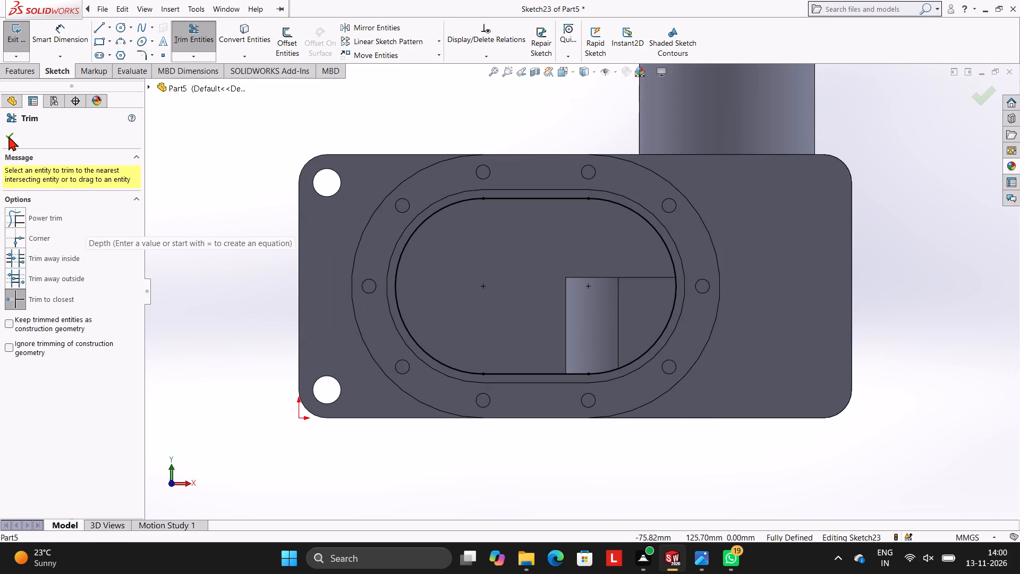
{"action": "left_click", "coordinate": [8, 136]}
Cut-extrude the slot outline from the pocket floor to a blind depth of 30 mm.
{"action": "left_click", "coordinate": [31, 68]}
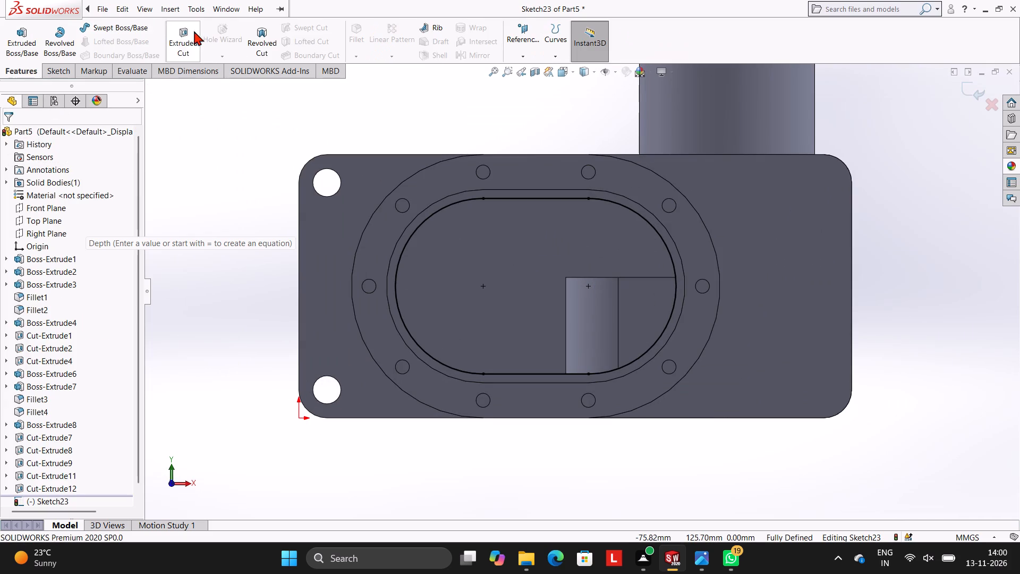
{"action": "left_click", "coordinate": [175, 33]}
{"action": "middle_click_drag", "start_coordinate": [557, 318], "coordinate": [575, 216]}
{"action": "middle_click_drag", "start_coordinate": [621, 299], "coordinate": [596, 195]}
{"action": "scroll", "coordinate": [597, 196], "scroll_direction": "up", "scroll_amount": 1}
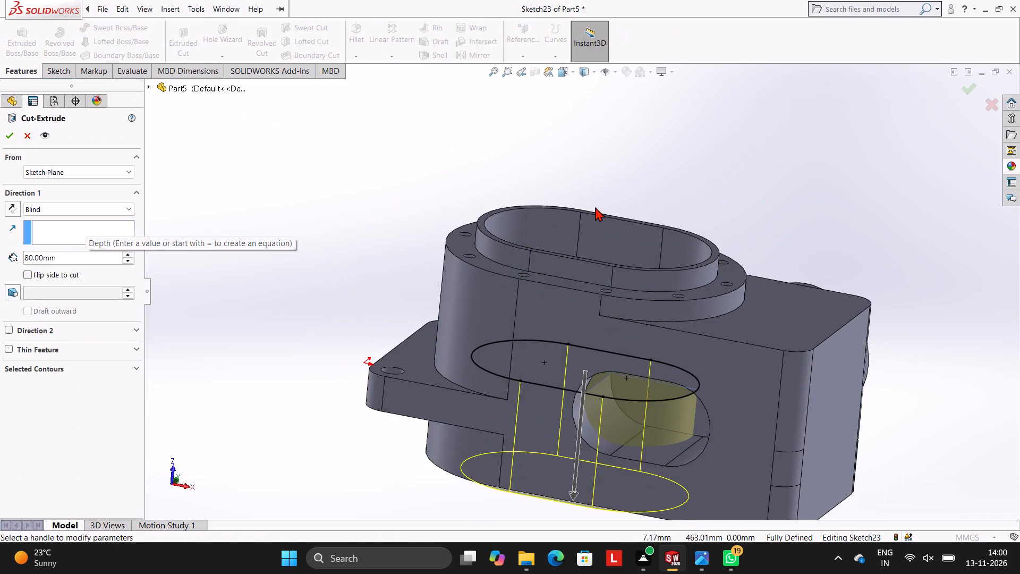
{"action": "middle_click_drag", "start_coordinate": [643, 337], "coordinate": [653, 309]}
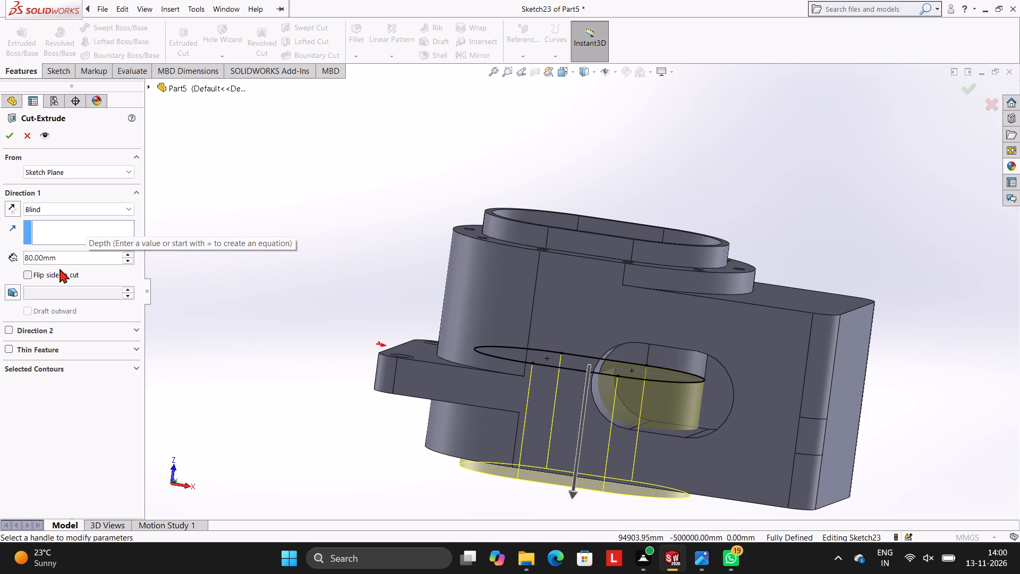
{"action": "left_click", "coordinate": [71, 256]}
{"action": "key", "text": "BackSpace"}
{"action": "key", "text": "BackSpace"}
{"action": "key", "text": "BackSpace"}
{"action": "key", "text": "BackSpace"}
{"action": "key", "text": "BackSpace"}
{"action": "key", "text": "BackSpace"}
{"action": "key", "text": "BackSpace"}
{"action": "key", "text": "BackSpace"}
{"action": "key", "text": "BackSpace"}
{"action": "key", "text": "BackSpace"}
{"action": "key", "text": "BackSpace"}
{"action": "key", "text": "BackSpace"}
{"action": "key", "text": "BackSpace"}
{"action": "key", "text": "BackSpace"}
{"action": "key", "text": "BackSpace"}
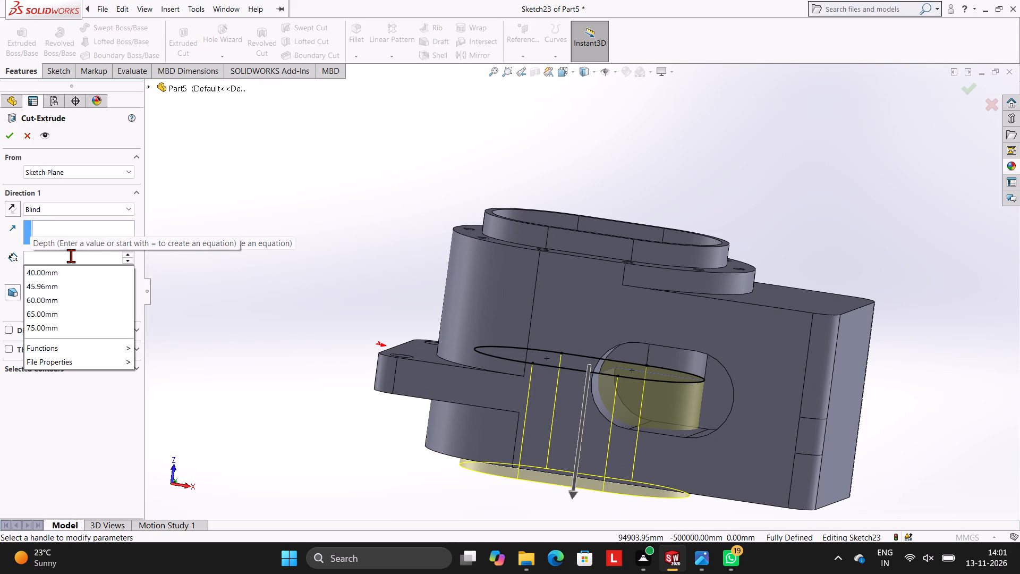
{"action": "type", "text": "10"}
{"action": "key", "text": "Return"}
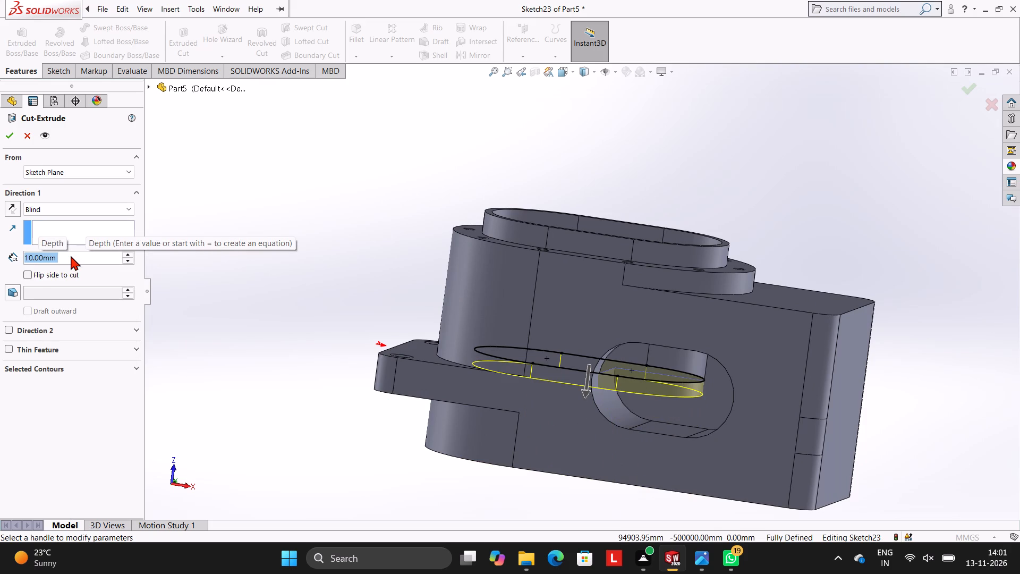
{"action": "type", "text": "50"}
{"action": "key", "text": "Return"}
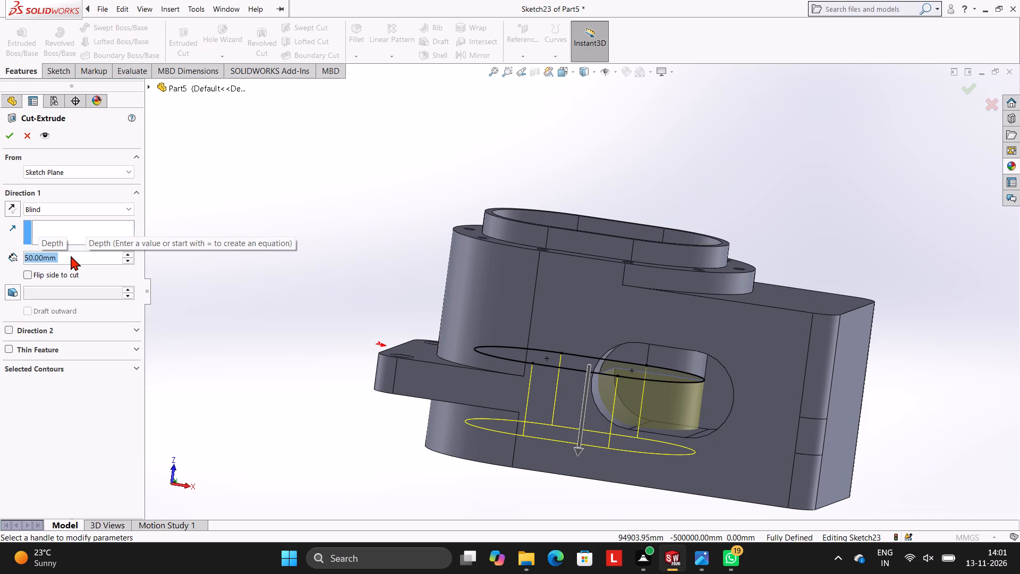
{"action": "type", "text": "40"}
{"action": "key", "text": "Return"}
{"action": "type", "text": "30"}
{"action": "key", "text": "Return"}
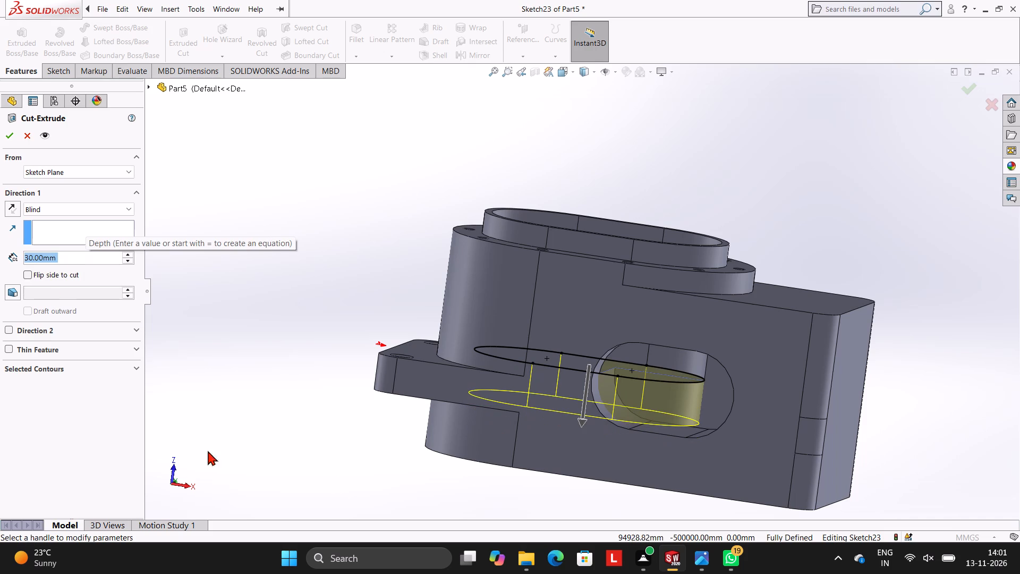
{"action": "scroll", "coordinate": [560, 394], "scroll_direction": "down", "scroll_amount": 2}
{"action": "middle_click", "coordinate": [677, 374]}
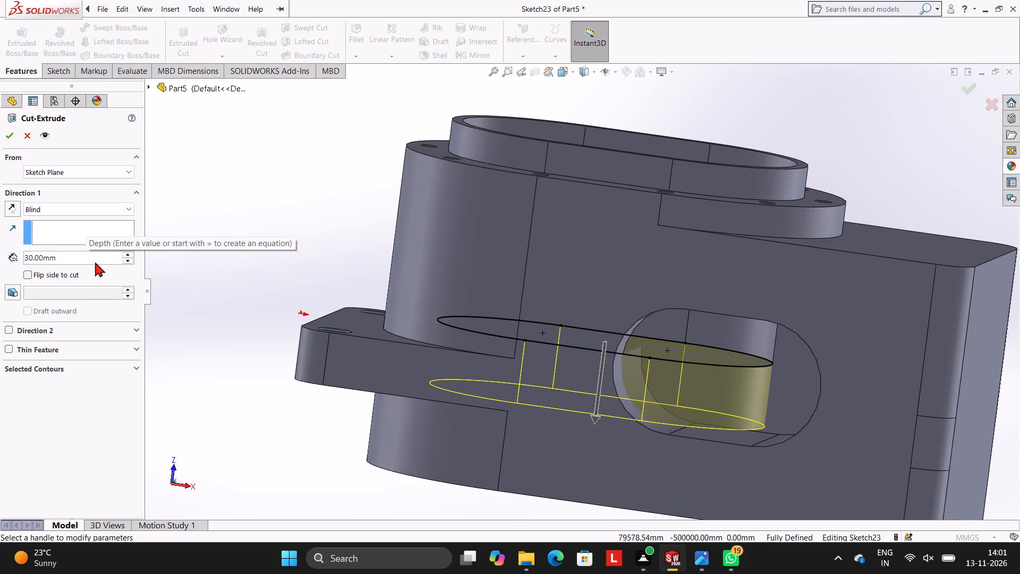
{"action": "left_click", "coordinate": [11, 139]}
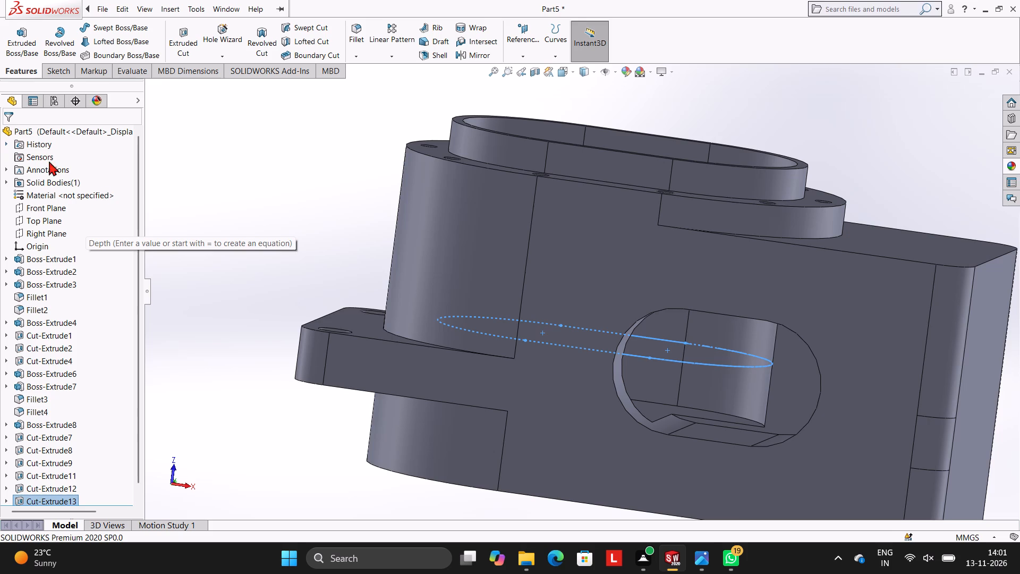
{"action": "left_click", "coordinate": [265, 176]}
Examine the deepened pocket and its opening into the side slot from several angles.
{"action": "middle_click_drag", "start_coordinate": [688, 250], "coordinate": [708, 433]}
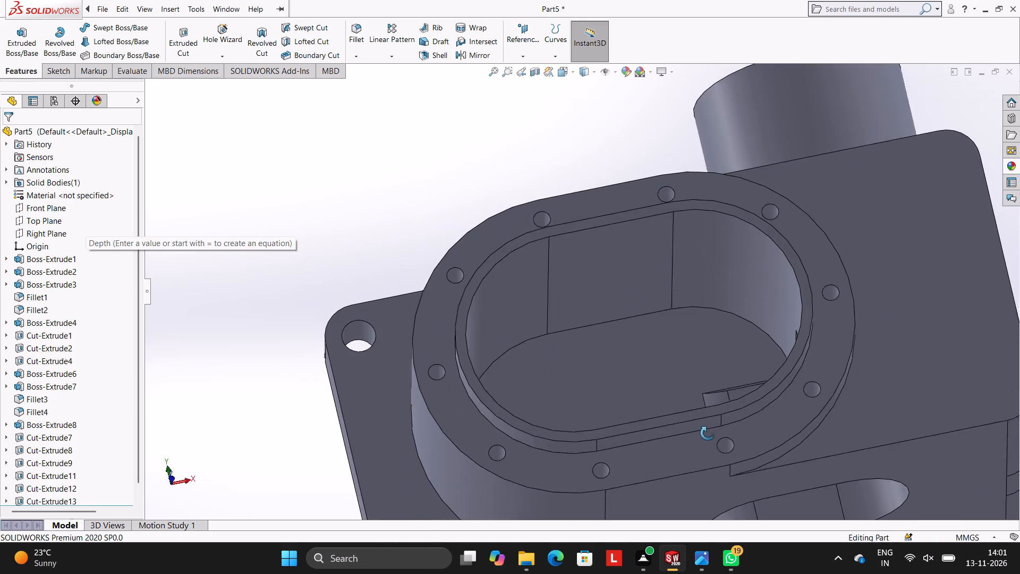
{"action": "middle_click_drag", "start_coordinate": [708, 433], "coordinate": [741, 415]}
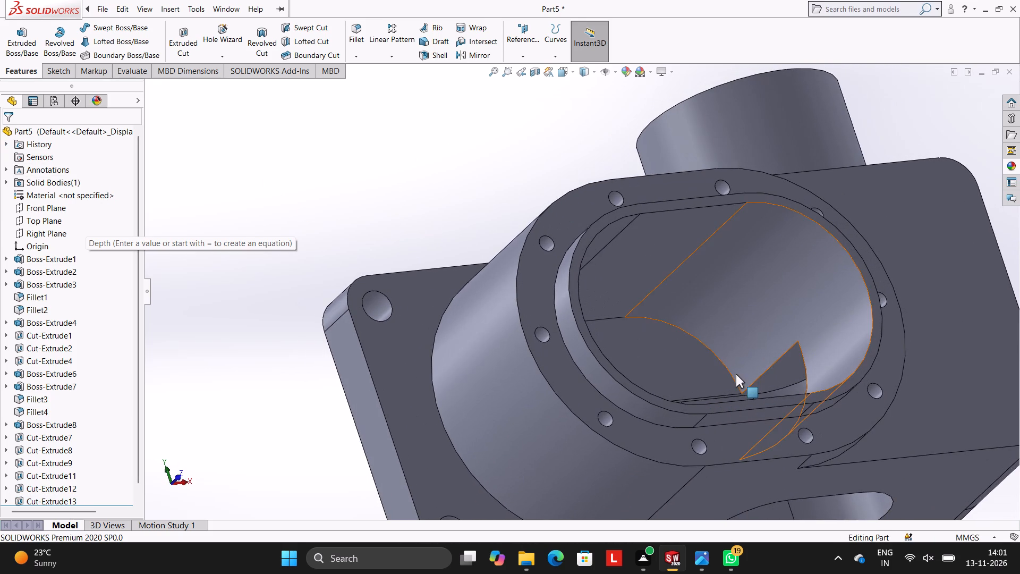
{"action": "middle_click_drag", "start_coordinate": [796, 311], "coordinate": [754, 255]}
{"action": "middle_click_drag", "start_coordinate": [857, 349], "coordinate": [838, 256]}
{"action": "middle_click_drag", "start_coordinate": [879, 312], "coordinate": [898, 517]}
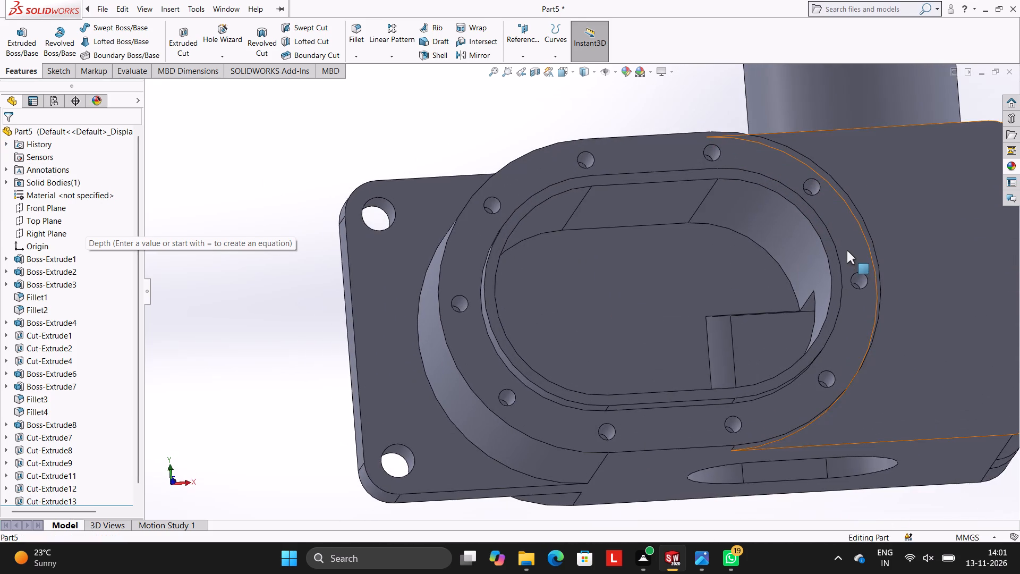
{"action": "middle_click_drag", "start_coordinate": [853, 258], "coordinate": [838, 243]}
{"action": "middle_click_drag", "start_coordinate": [871, 248], "coordinate": [858, 185]}
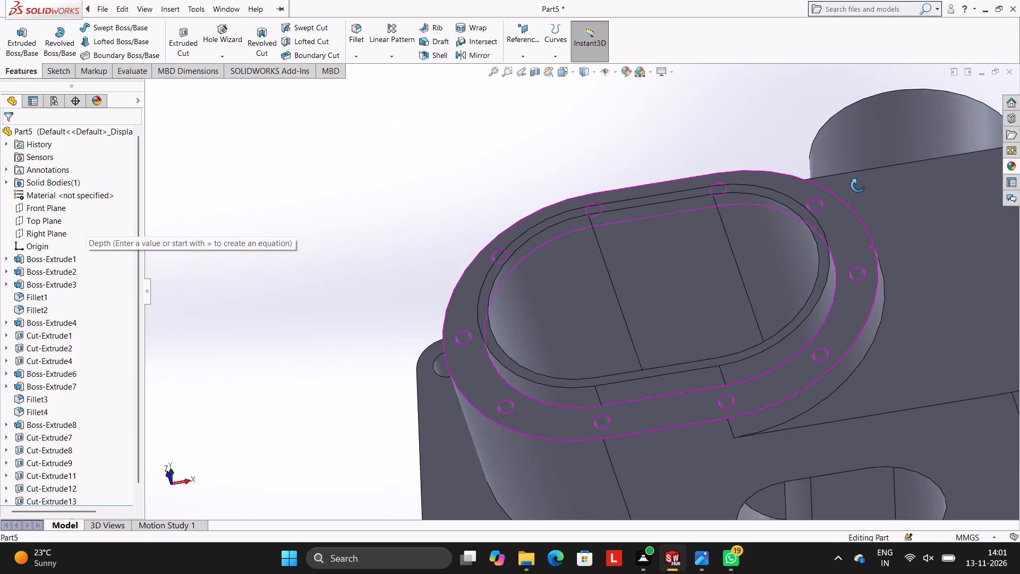
{"action": "middle_click_drag", "start_coordinate": [858, 185], "coordinate": [923, 193]}
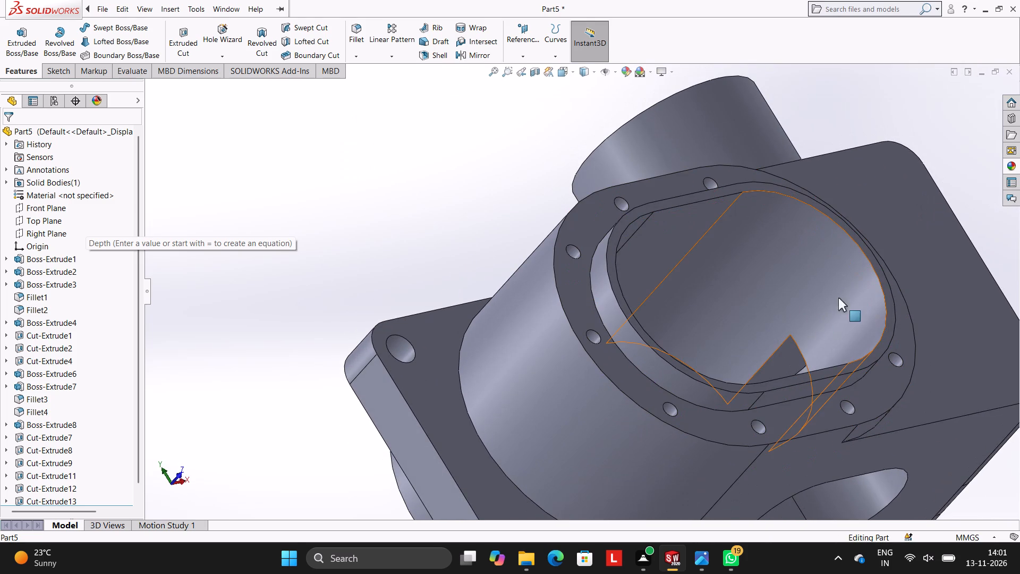
{"action": "middle_click_drag", "start_coordinate": [817, 264], "coordinate": [745, 229]}
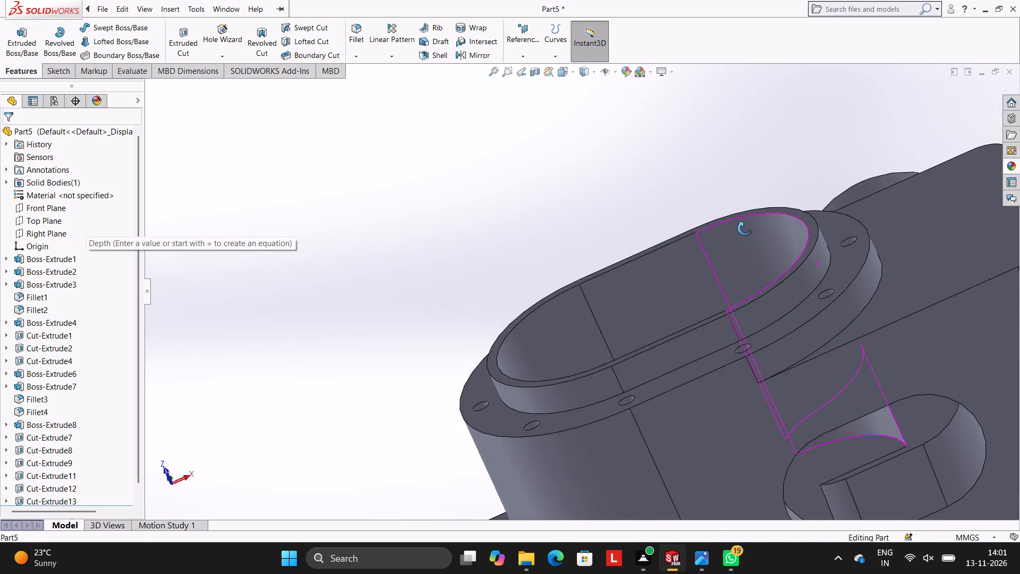
{"action": "middle_click_drag", "start_coordinate": [745, 229], "coordinate": [745, 214]}
{"action": "middle_click_drag", "start_coordinate": [870, 333], "coordinate": [852, 286]}
Start a sketch on the flat inner face at the back of the side slot, viewed square-on.
{"action": "left_click", "coordinate": [945, 431]}
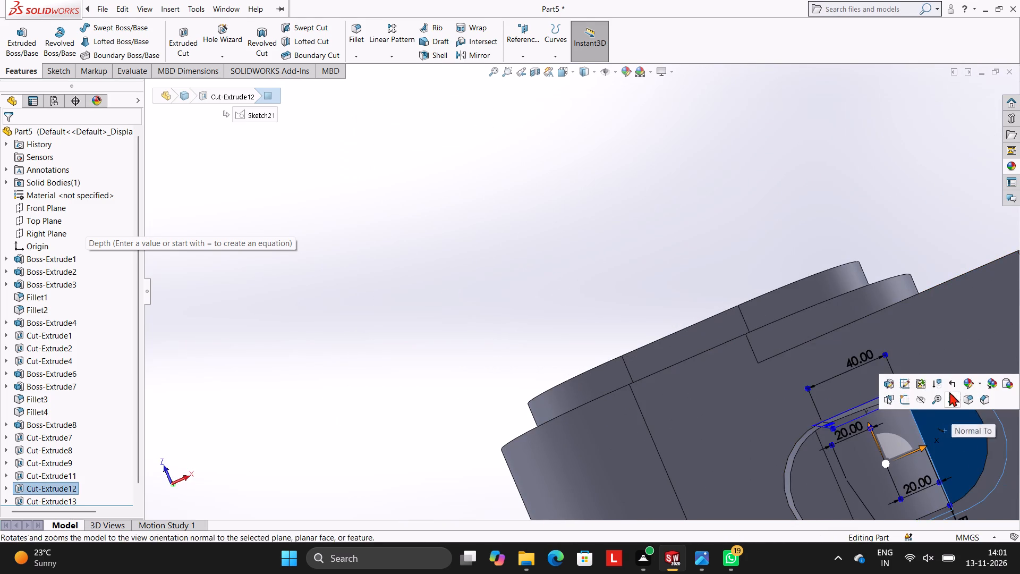
{"action": "left_click", "coordinate": [902, 397]}
{"action": "key", "text": "ctrl+8"}
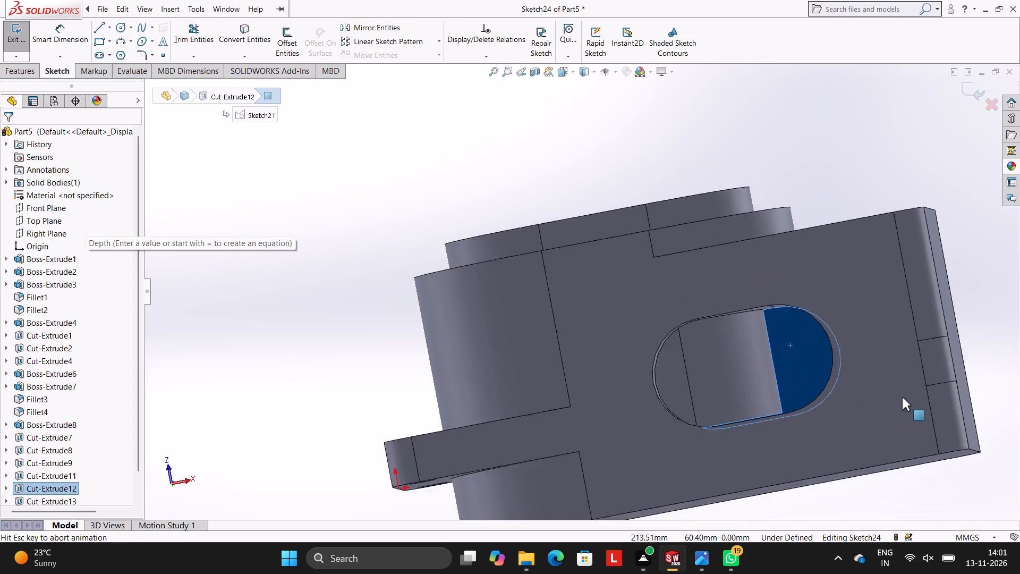
{"action": "scroll", "coordinate": [676, 315], "scroll_direction": "down", "scroll_amount": 3}
{"action": "scroll", "coordinate": [603, 350], "scroll_direction": "down", "scroll_amount": 3}
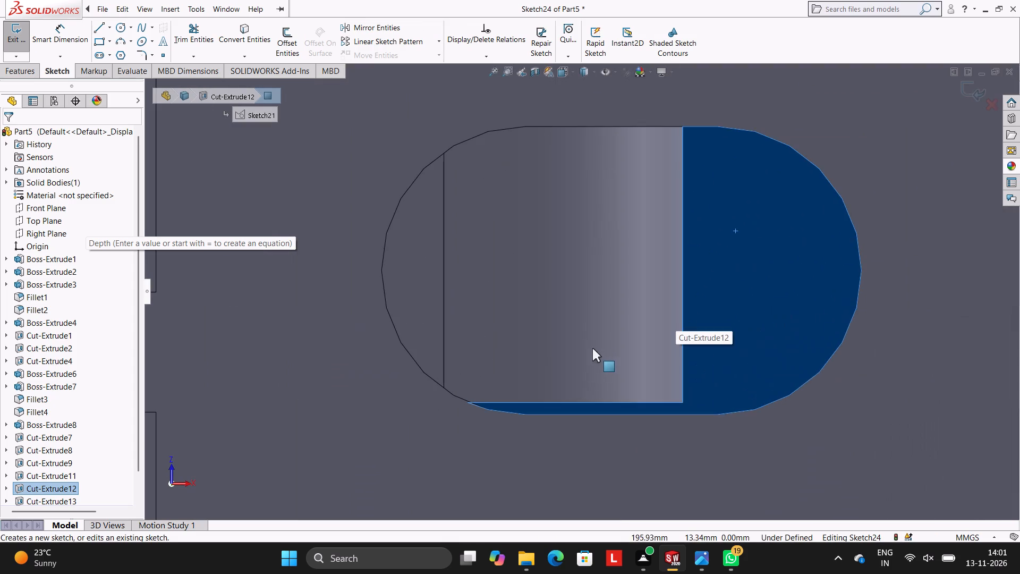
{"action": "scroll", "coordinate": [718, 353], "scroll_direction": "up", "scroll_amount": 2}
{"action": "scroll", "coordinate": [709, 335], "scroll_direction": "down", "scroll_amount": 2}
{"action": "scroll", "coordinate": [659, 320], "scroll_direction": "down", "scroll_amount": 2}
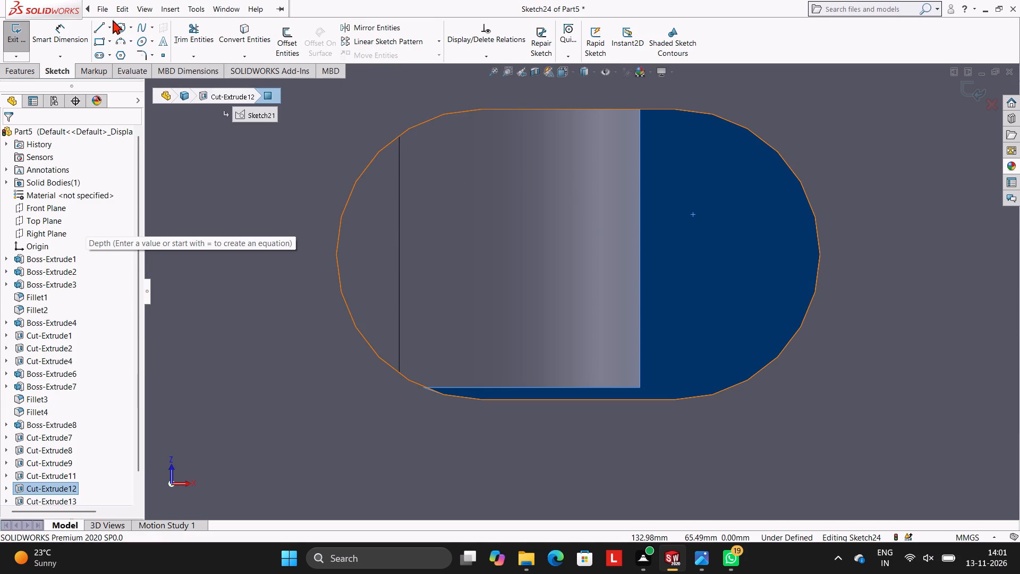
Draw a vertical 57.5 mm line along the straight edge where the inner face meets the opening.
{"action": "left_click", "coordinate": [99, 31]}
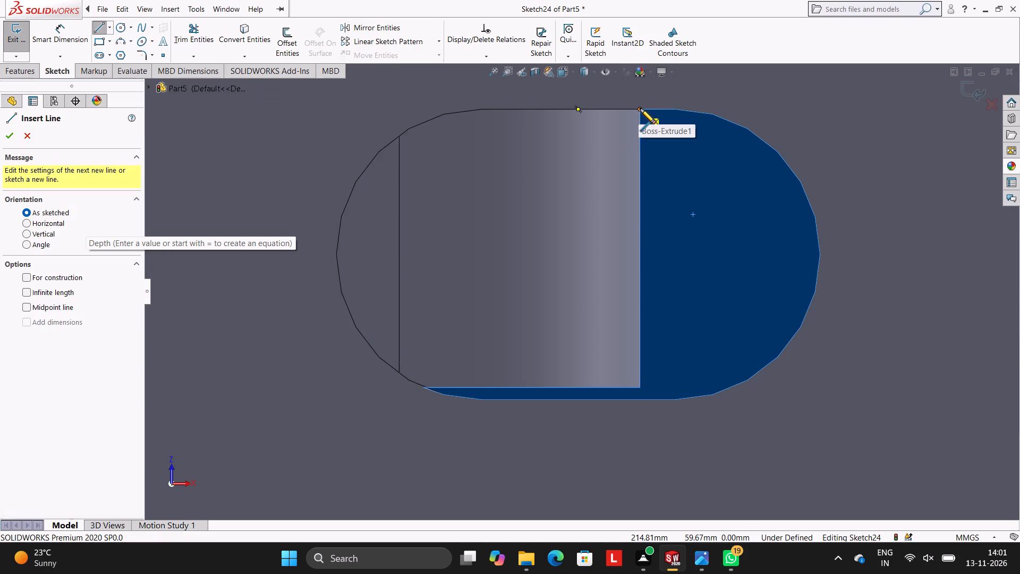
{"action": "left_click", "coordinate": [640, 108]}
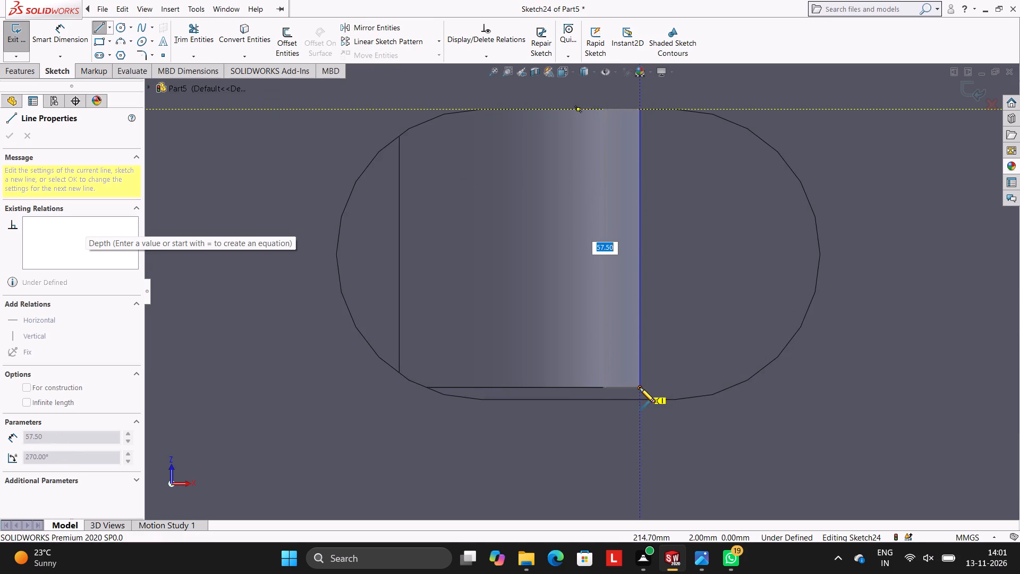
{"action": "left_click", "coordinate": [640, 387]}
{"action": "key", "text": "Escape"}
{"action": "key", "text": "Escape"}
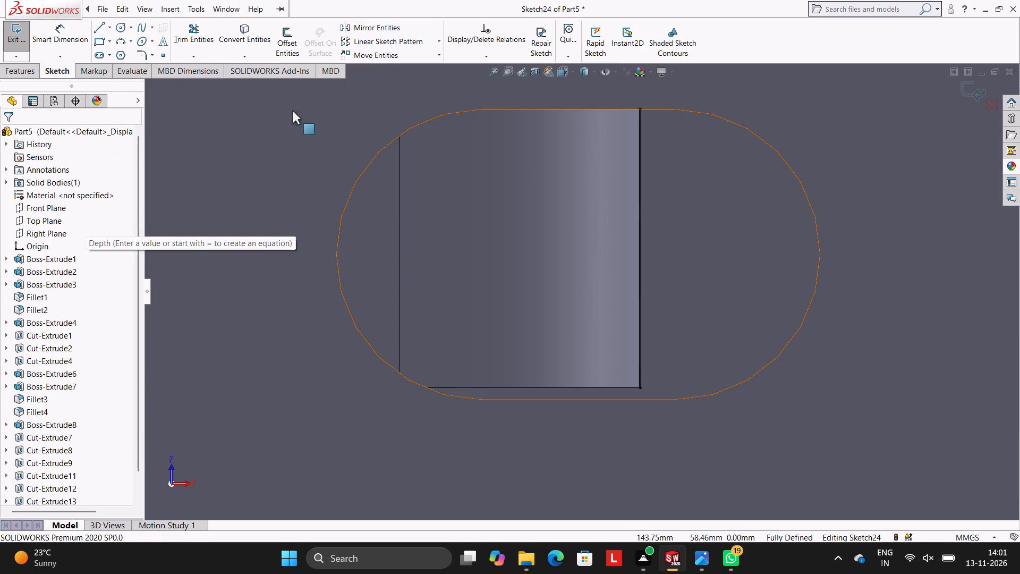
Draw a circle centred on the side slot's right-hand arc centre, matching the radius of that rounded end.
{"action": "left_click", "coordinate": [117, 23]}
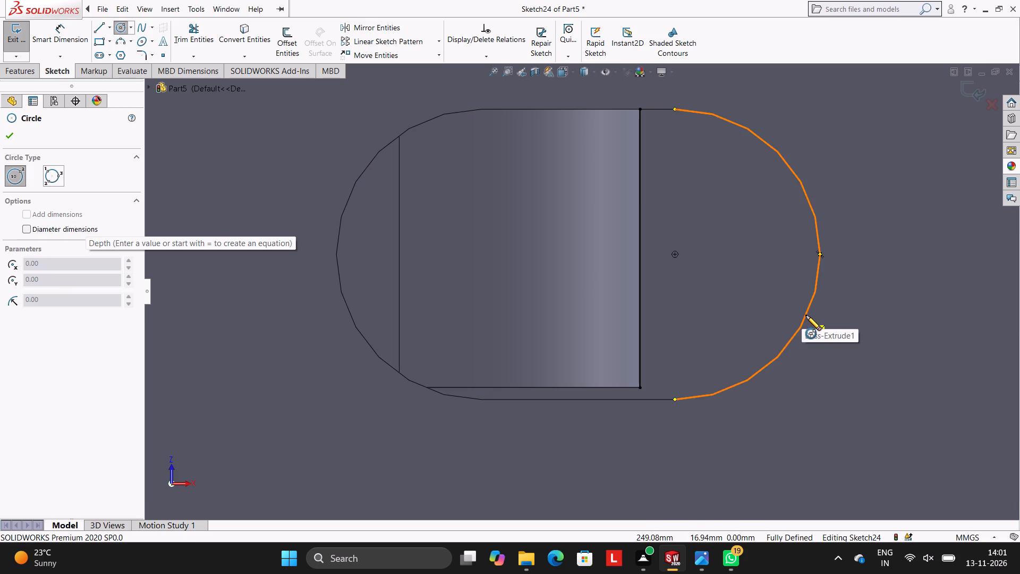
{"action": "left_click", "coordinate": [675, 255]}
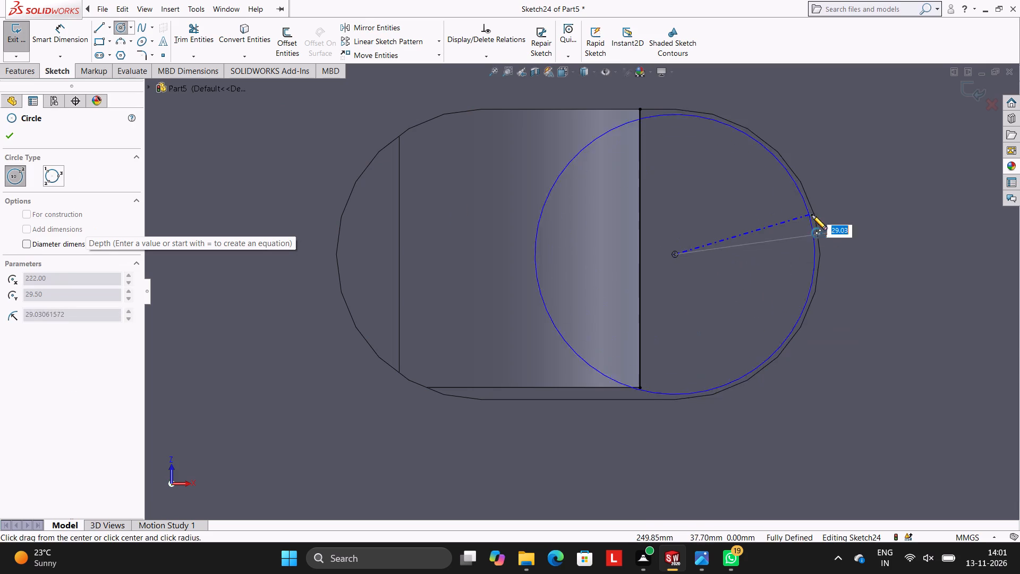
{"action": "left_click", "coordinate": [815, 214]}
{"action": "key", "text": "Escape"}
{"action": "key", "text": "Escape"}
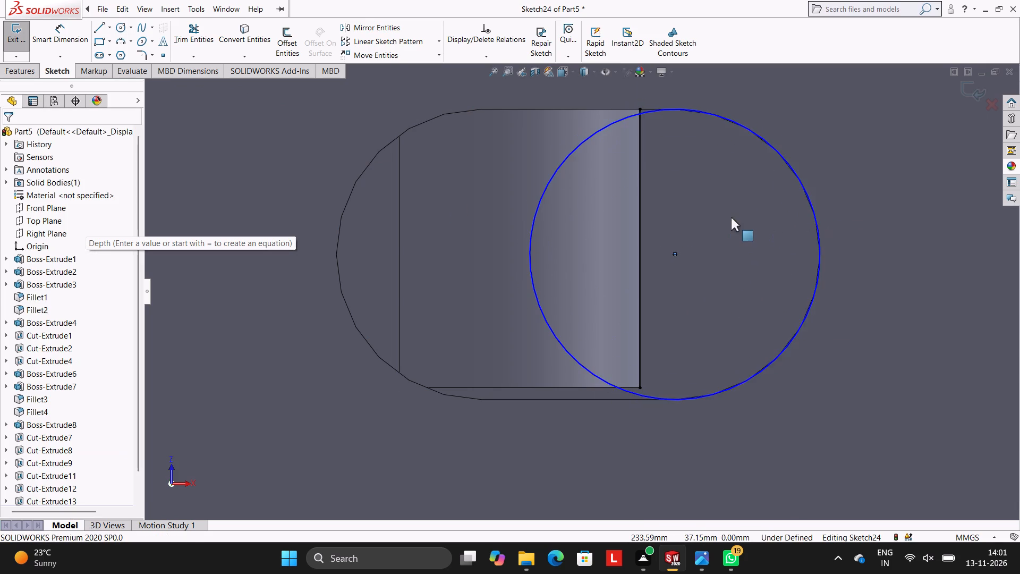
Trim away the part of the circle lying left of the vertical line.
{"action": "left_click", "coordinate": [190, 26]}
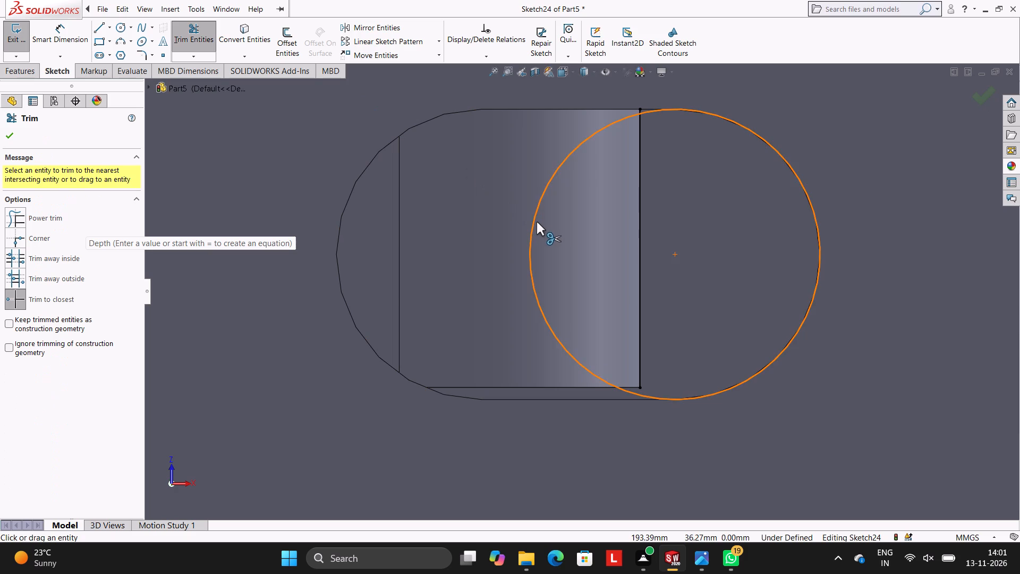
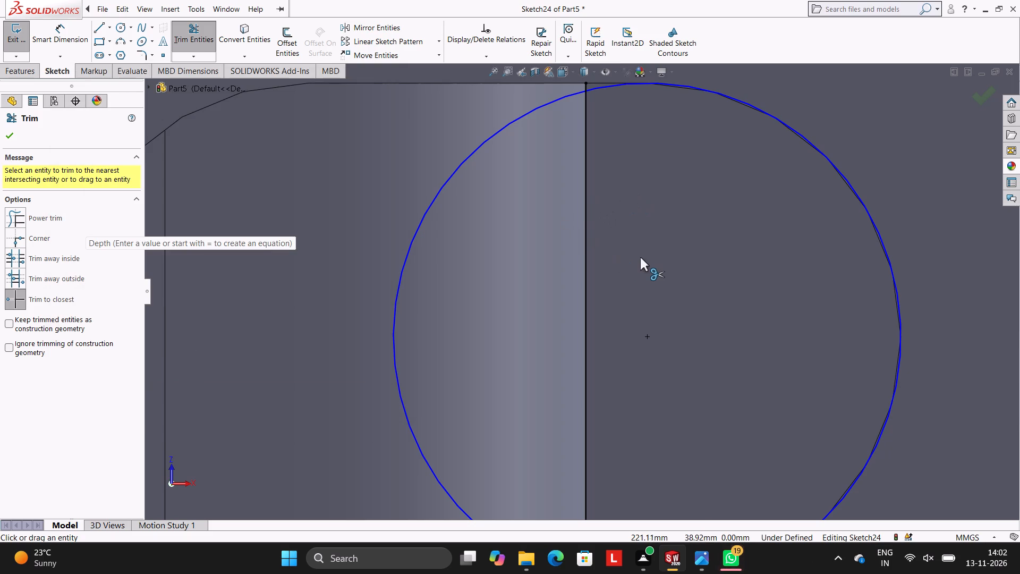
Draw a horizontal line from the vertical line's upper end to the top point of the circle.
{"action": "scroll", "coordinate": [640, 257], "scroll_direction": "up", "scroll_amount": 3}
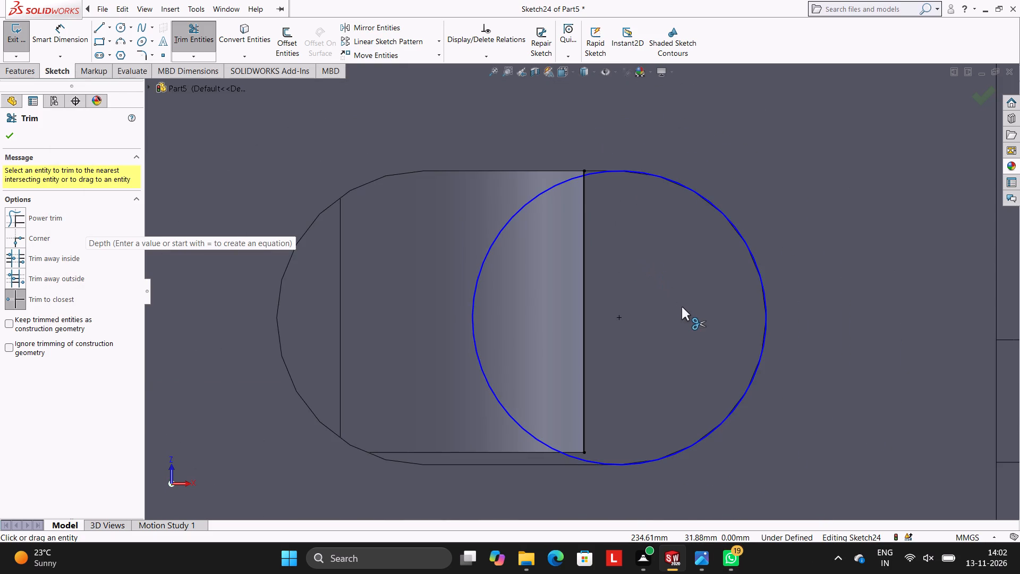
{"action": "scroll", "coordinate": [692, 322], "scroll_direction": "up", "scroll_amount": 4}
{"action": "scroll", "coordinate": [690, 322], "scroll_direction": "down", "scroll_amount": 2}
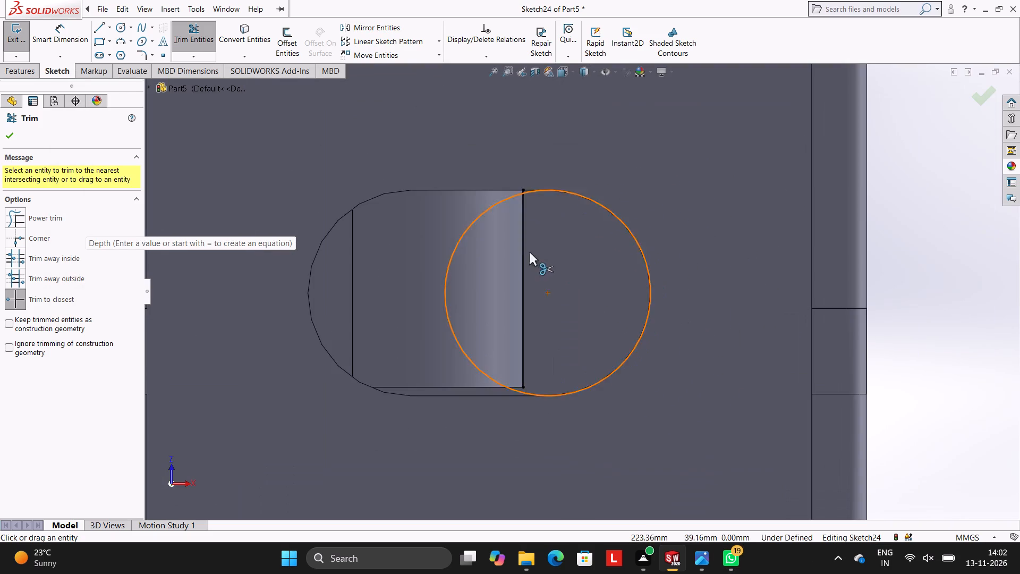
{"action": "scroll", "coordinate": [529, 229], "scroll_direction": "down", "scroll_amount": 3}
{"action": "scroll", "coordinate": [585, 189], "scroll_direction": "down", "scroll_amount": 2}
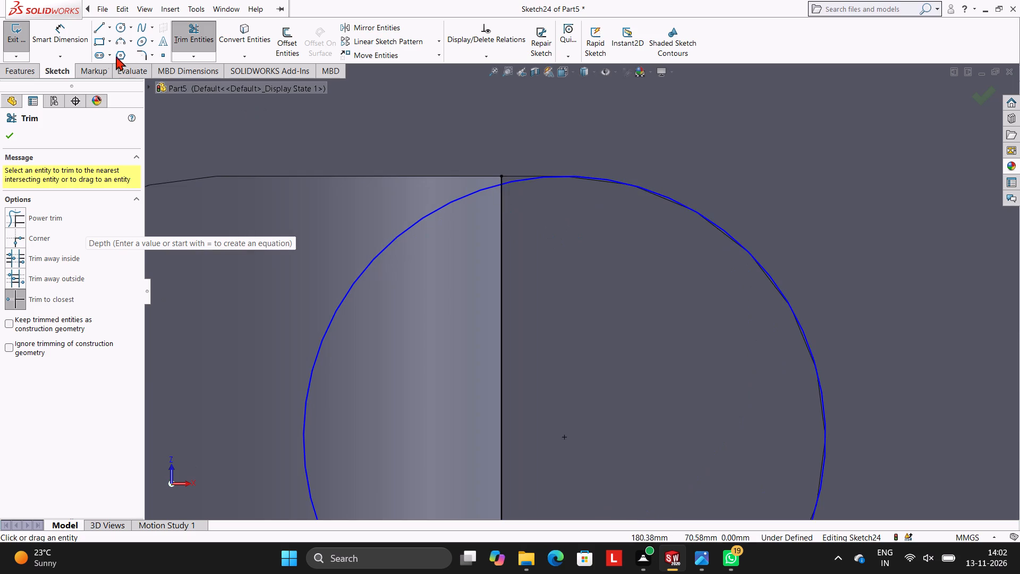
{"action": "left_click", "coordinate": [95, 24]}
{"action": "scroll", "coordinate": [539, 241], "scroll_direction": "down", "scroll_amount": 3}
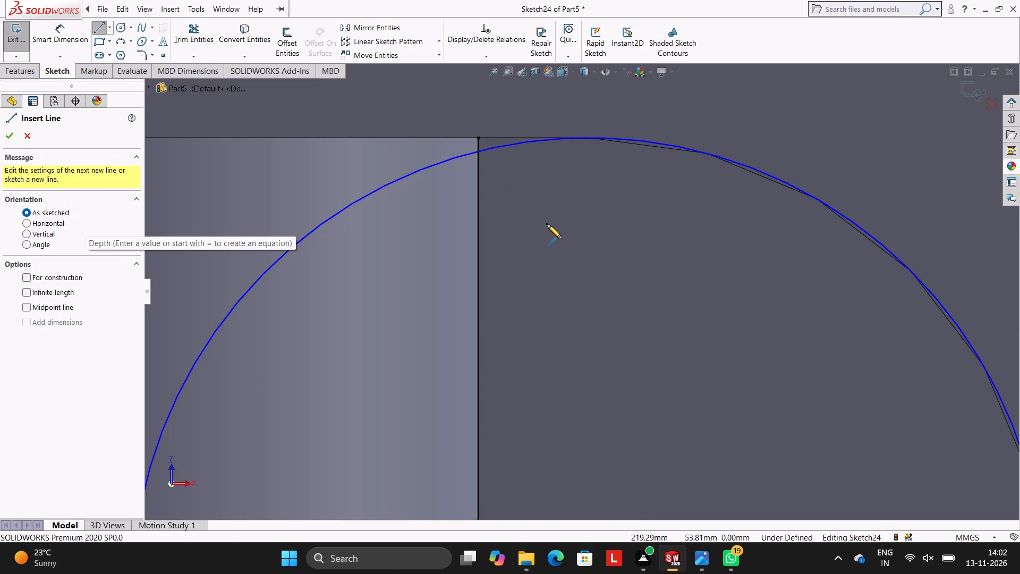
{"action": "scroll", "coordinate": [565, 190], "scroll_direction": "down", "scroll_amount": 2}
{"action": "scroll", "coordinate": [559, 185], "scroll_direction": "up", "scroll_amount": 1}
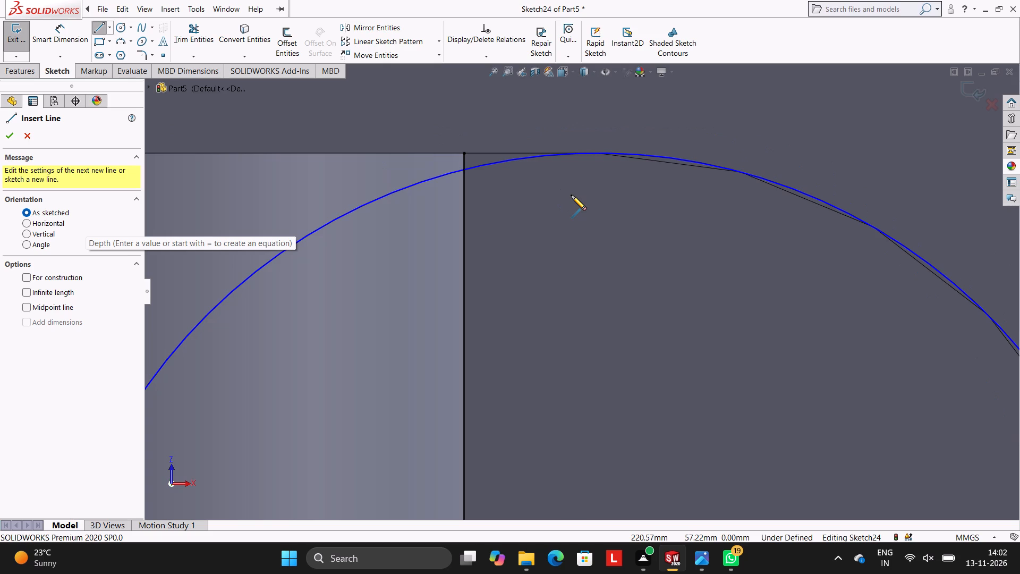
{"action": "scroll", "coordinate": [561, 183], "scroll_direction": "down", "scroll_amount": 1}
{"action": "scroll", "coordinate": [558, 176], "scroll_direction": "up", "scroll_amount": 4}
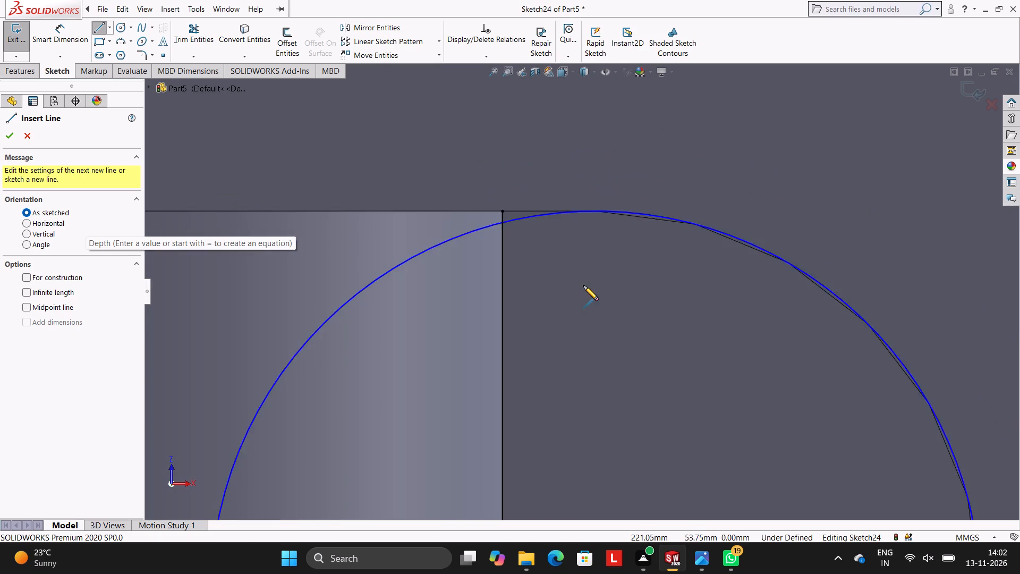
{"action": "scroll", "coordinate": [583, 285], "scroll_direction": "up", "scroll_amount": 8}
{"action": "scroll", "coordinate": [596, 360], "scroll_direction": "down", "scroll_amount": 2}
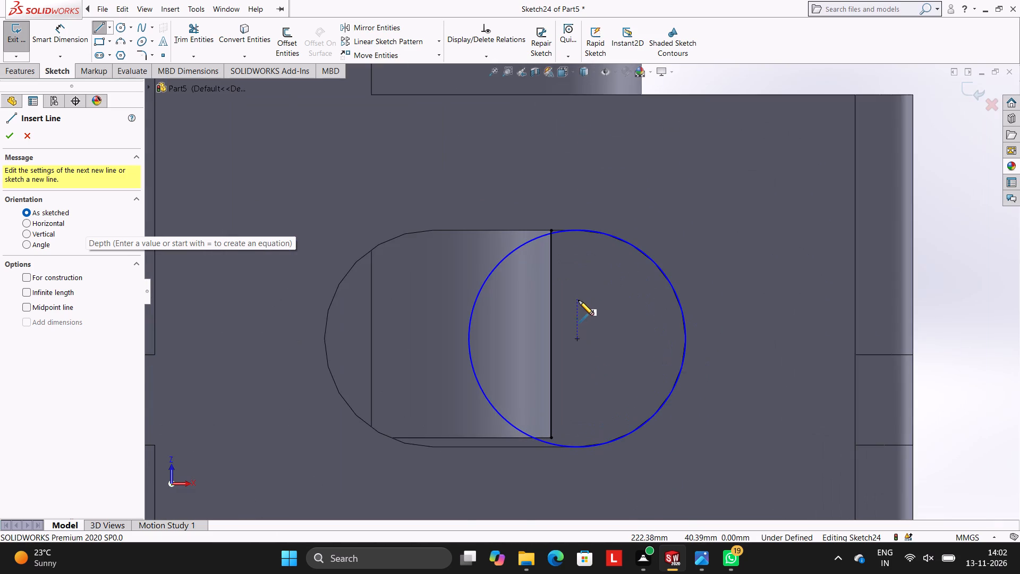
{"action": "scroll", "coordinate": [579, 300], "scroll_direction": "down", "scroll_amount": 3}
{"action": "scroll", "coordinate": [589, 335], "scroll_direction": "up", "scroll_amount": 3}
{"action": "scroll", "coordinate": [591, 315], "scroll_direction": "down", "scroll_amount": 1}
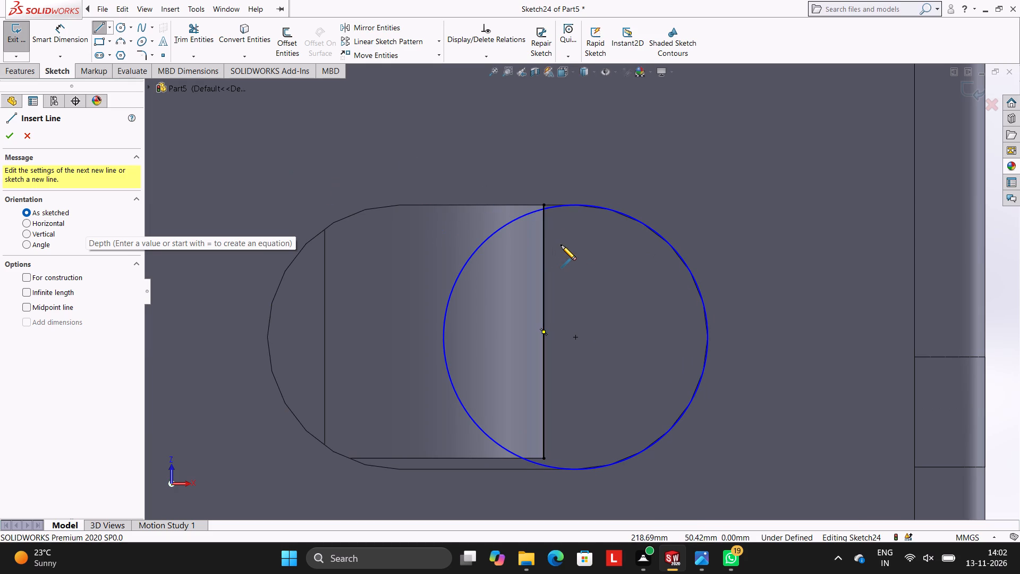
{"action": "scroll", "coordinate": [645, 301], "scroll_direction": "down", "scroll_amount": 2}
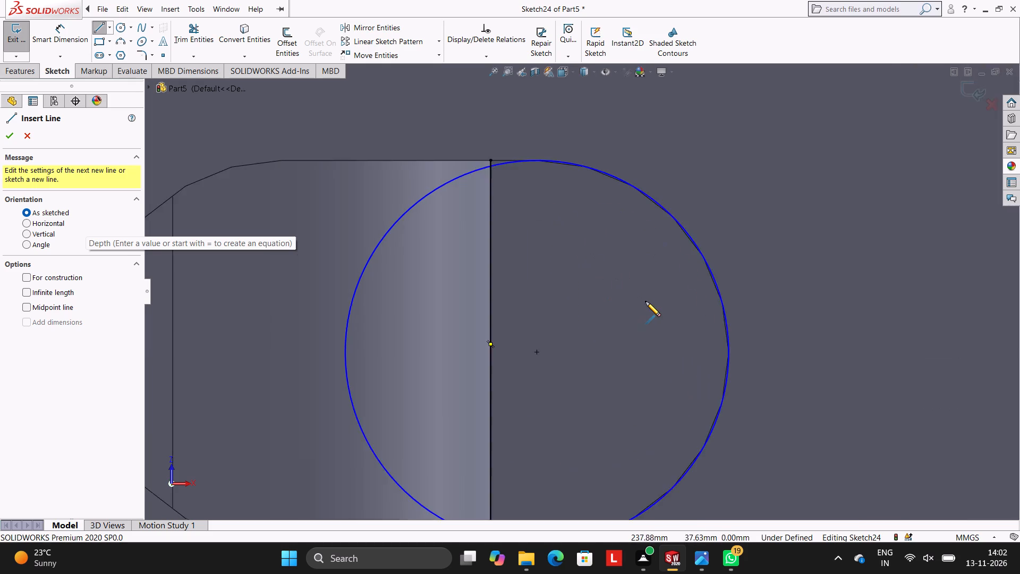
{"action": "scroll", "coordinate": [639, 313], "scroll_direction": "up", "scroll_amount": 2}
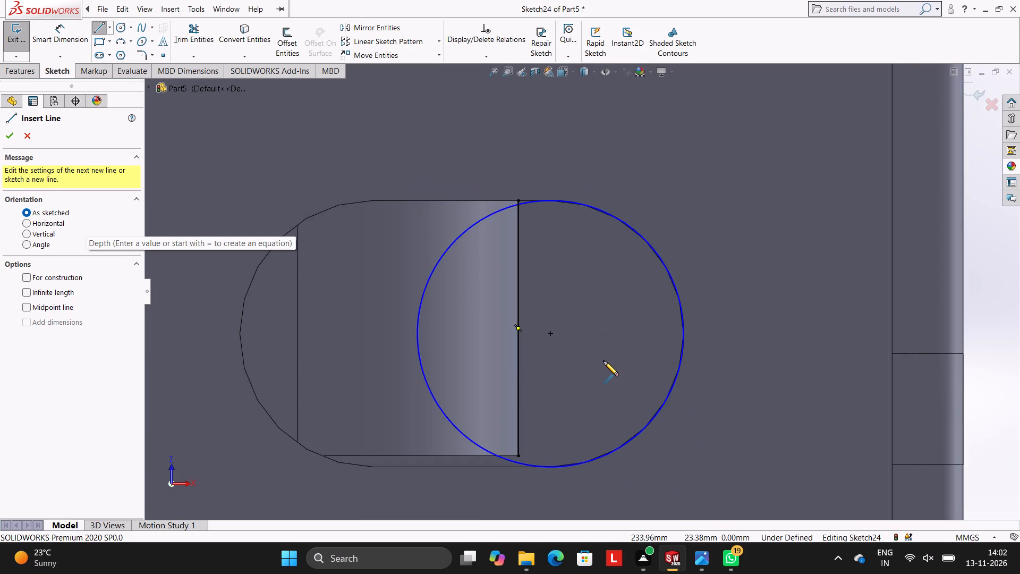
{"action": "scroll", "coordinate": [591, 359], "scroll_direction": "down", "scroll_amount": 1}
{"action": "scroll", "coordinate": [622, 294], "scroll_direction": "up", "scroll_amount": 1}
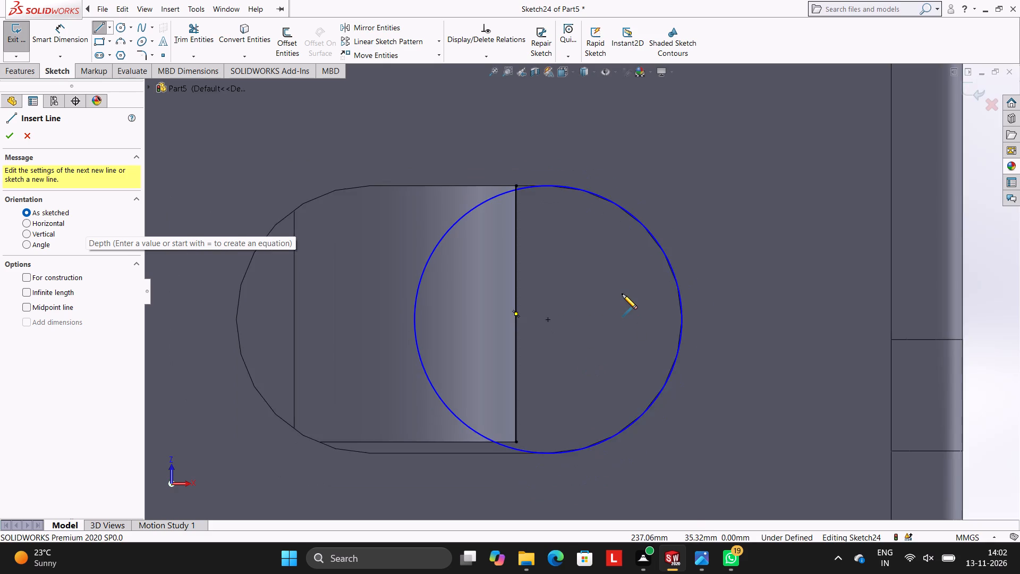
{"action": "scroll", "coordinate": [622, 294], "scroll_direction": "down", "scroll_amount": 1}
{"action": "scroll", "coordinate": [622, 363], "scroll_direction": "up", "scroll_amount": 1}
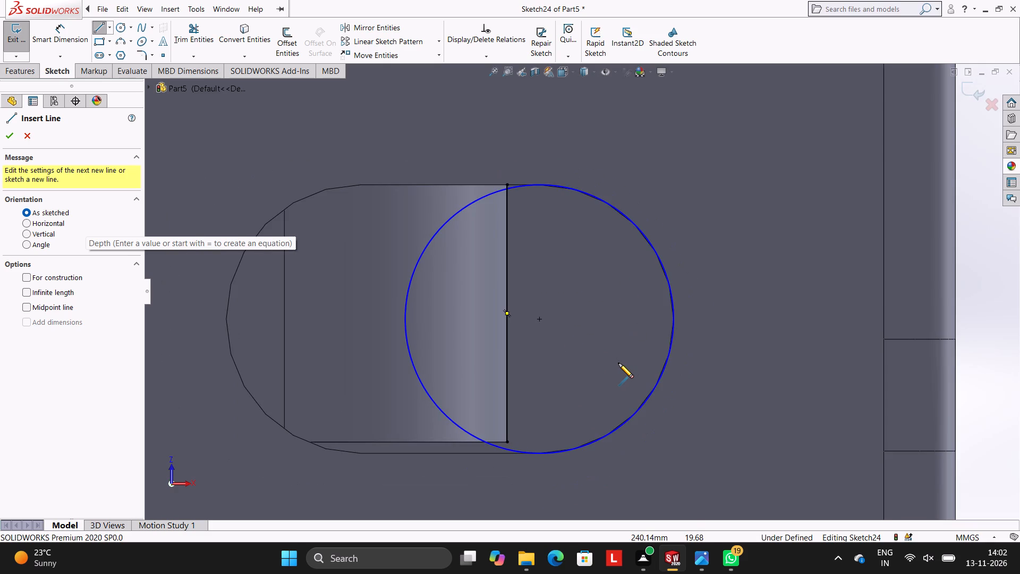
{"action": "scroll", "coordinate": [611, 345], "scroll_direction": "down", "scroll_amount": 1}
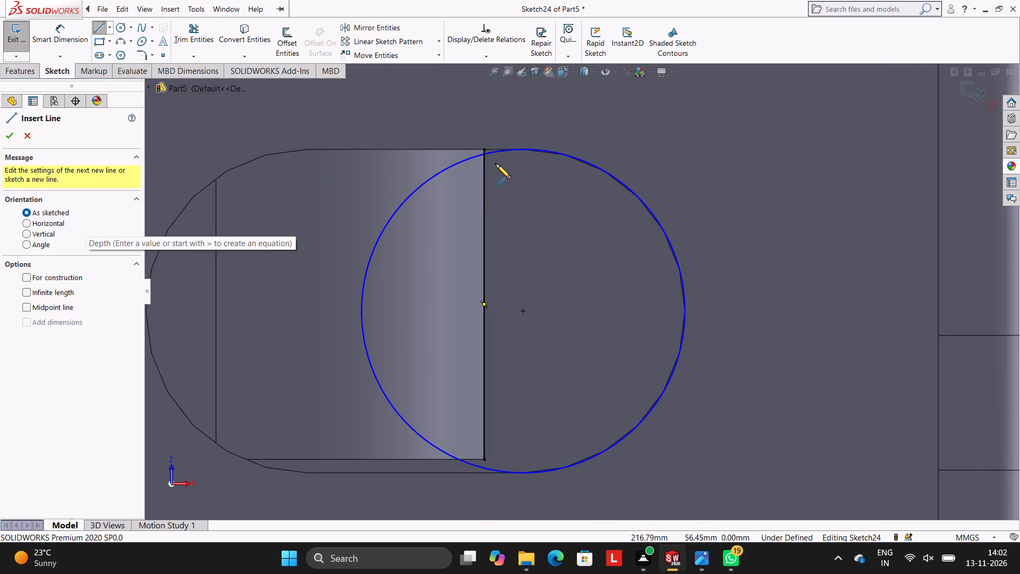
{"action": "scroll", "coordinate": [498, 162], "scroll_direction": "down", "scroll_amount": 3}
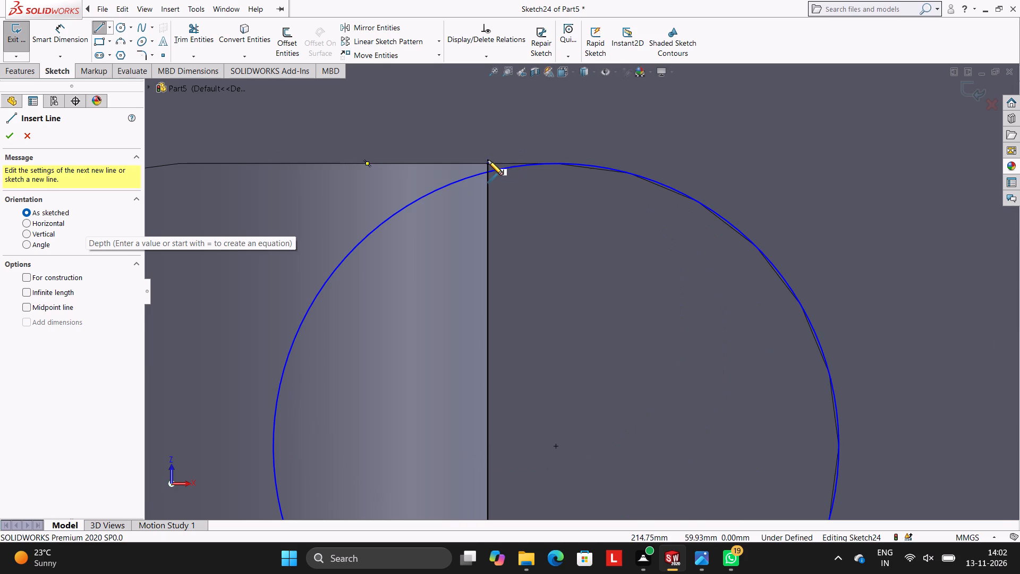
{"action": "left_click", "coordinate": [486, 162]}
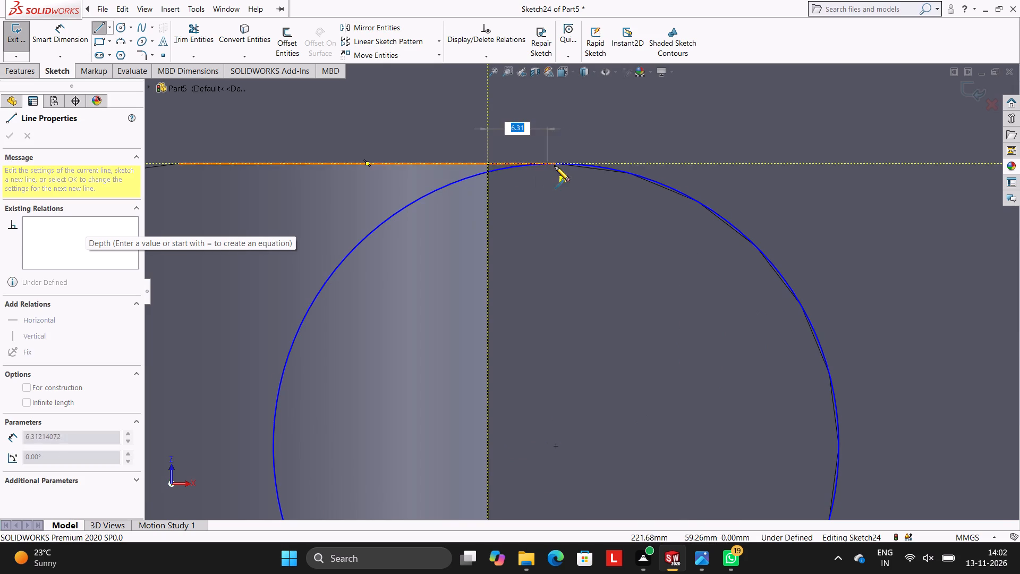
{"action": "left_click", "coordinate": [554, 163]}
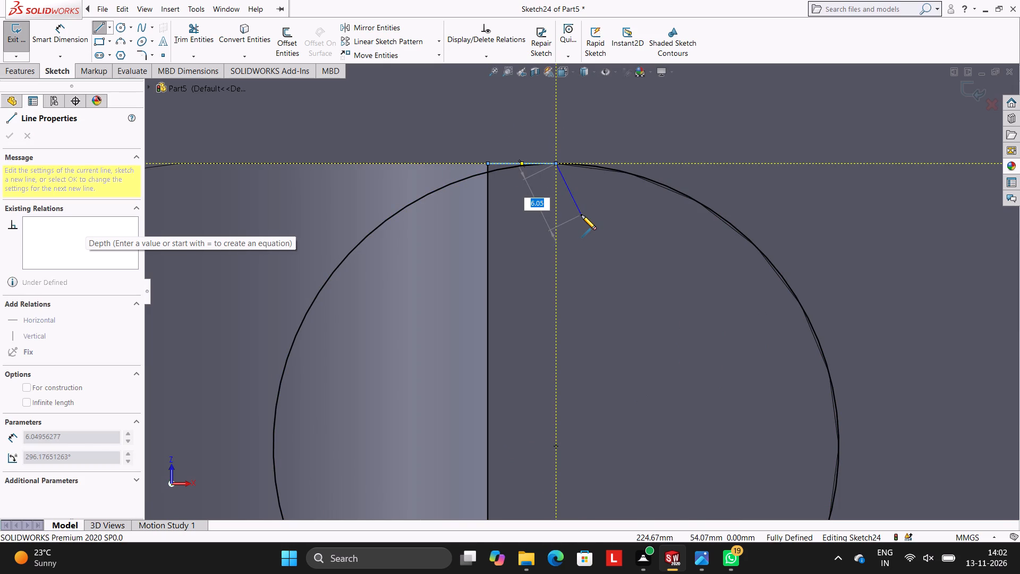
{"action": "key", "text": "Escape"}
{"action": "key", "text": "Escape"}
{"action": "key", "text": "Escape"}
Draw a short vertical line about 2.5 mm long from the vertical line's lower end down to the slot's lower edge.
{"action": "scroll", "coordinate": [608, 394], "scroll_direction": "up", "scroll_amount": 5}
{"action": "scroll", "coordinate": [616, 407], "scroll_direction": "down", "scroll_amount": 2}
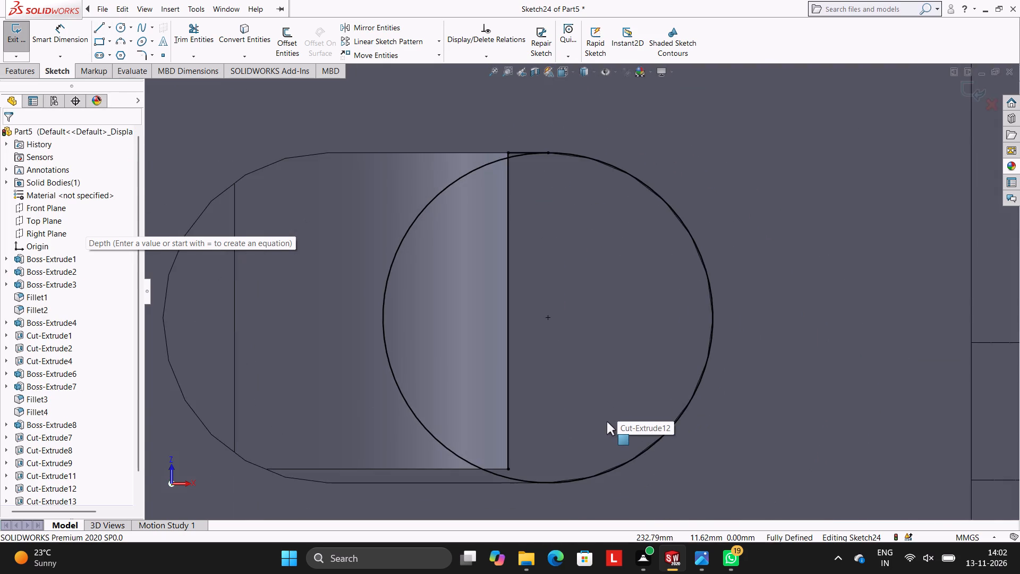
{"action": "scroll", "coordinate": [607, 421], "scroll_direction": "up", "scroll_amount": 2}
{"action": "scroll", "coordinate": [607, 421], "scroll_direction": "down", "scroll_amount": 2}
{"action": "scroll", "coordinate": [637, 263], "scroll_direction": "up", "scroll_amount": 3}
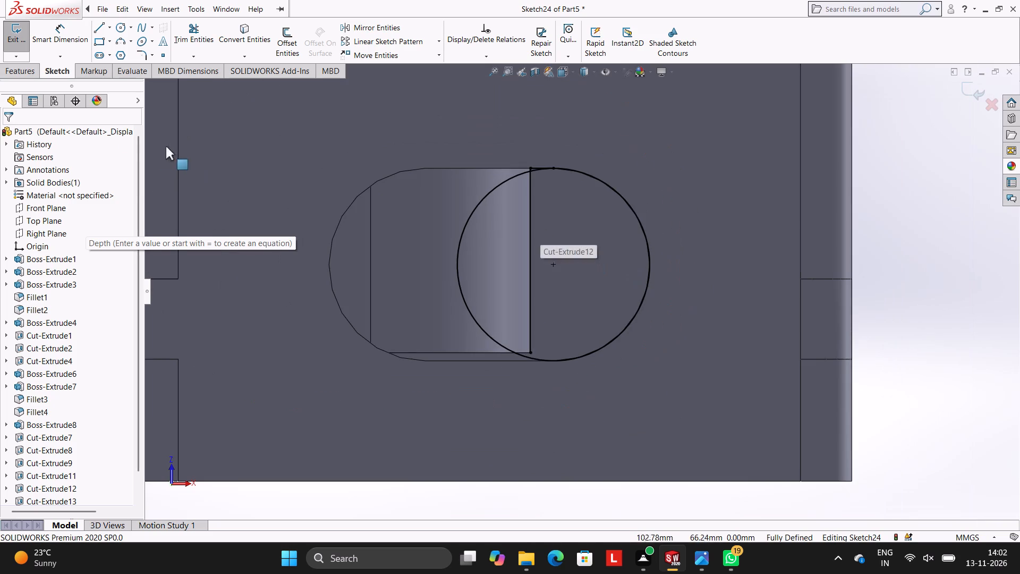
{"action": "left_click", "coordinate": [97, 29]}
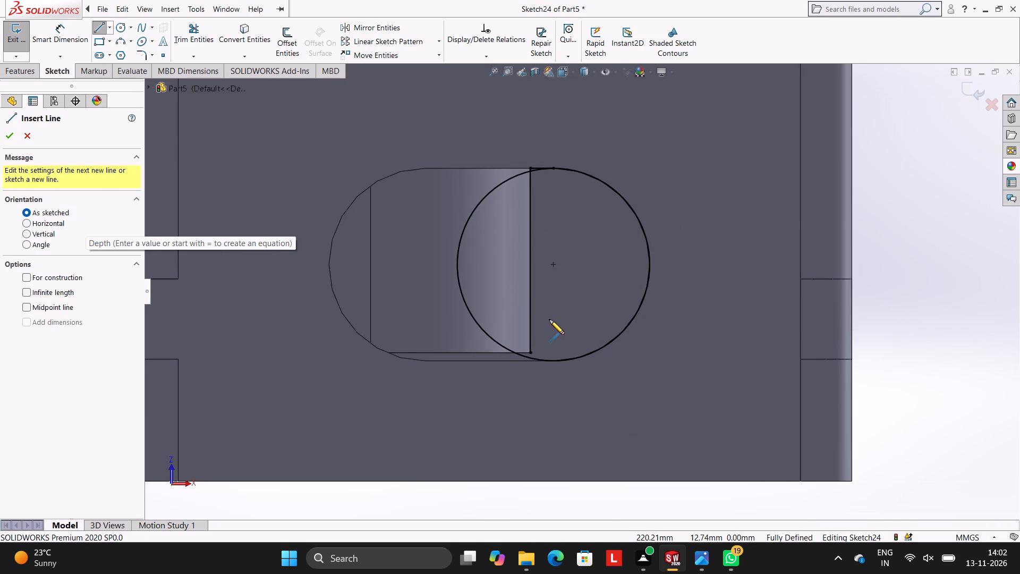
{"action": "scroll", "coordinate": [605, 350], "scroll_direction": "down", "scroll_amount": 3}
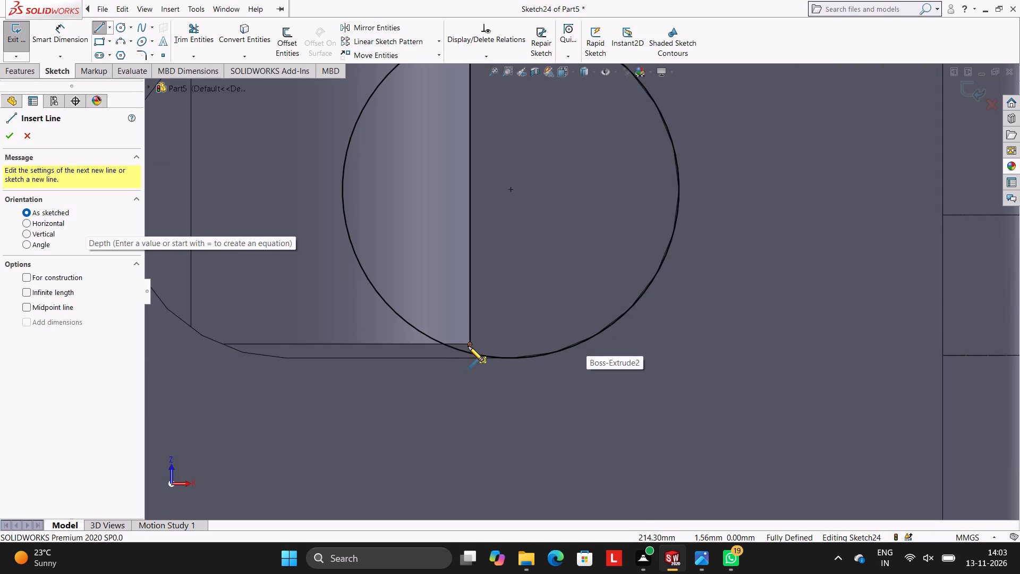
{"action": "left_click", "coordinate": [468, 343]}
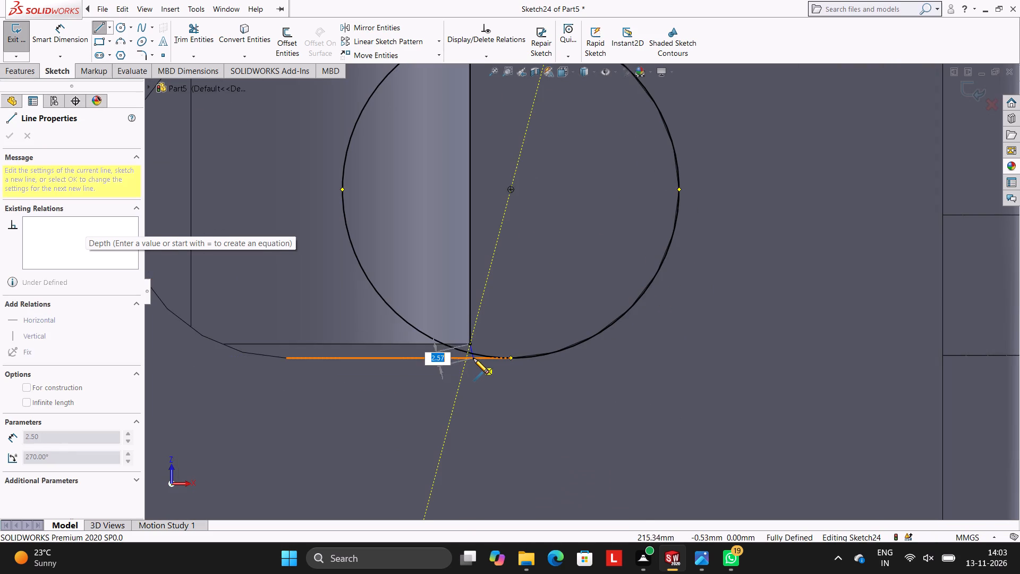
{"action": "left_click", "coordinate": [470, 358]}
{"action": "key", "text": "Escape"}
{"action": "key", "text": "Escape"}
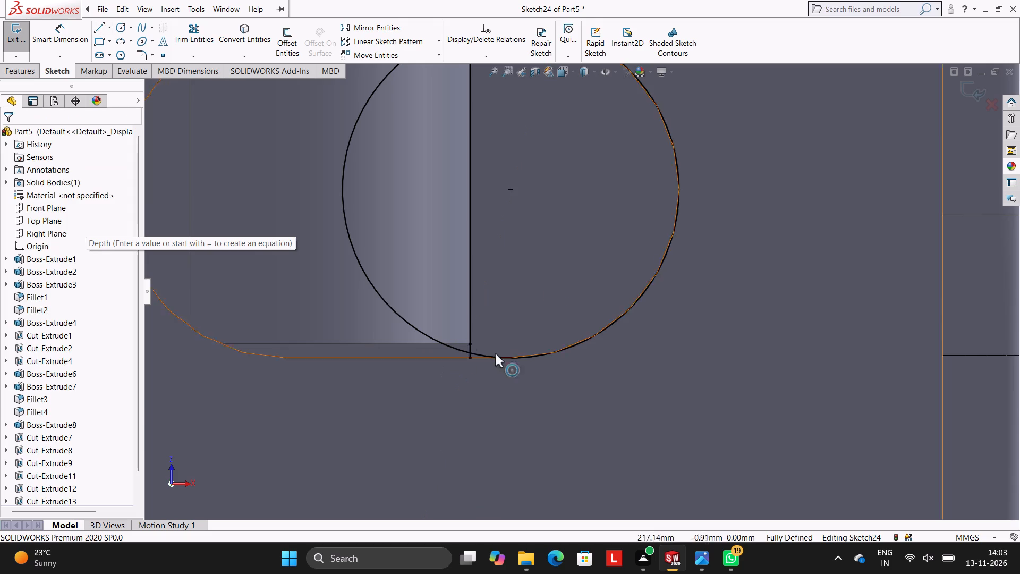
Trim the circle's arc beyond the vertical line, the excess lower line end, and the arc piece beneath the top horizontal line.
{"action": "scroll", "coordinate": [542, 286], "scroll_direction": "down", "scroll_amount": 4}
{"action": "scroll", "coordinate": [542, 288], "scroll_direction": "up", "scroll_amount": 3}
{"action": "left_click", "coordinate": [193, 43]}
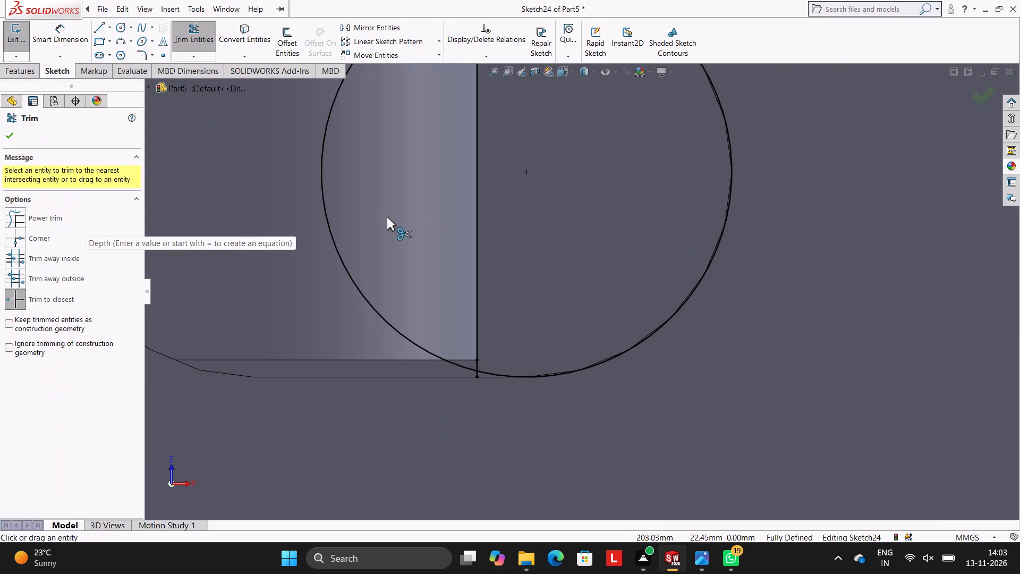
{"action": "left_click", "coordinate": [324, 189]}
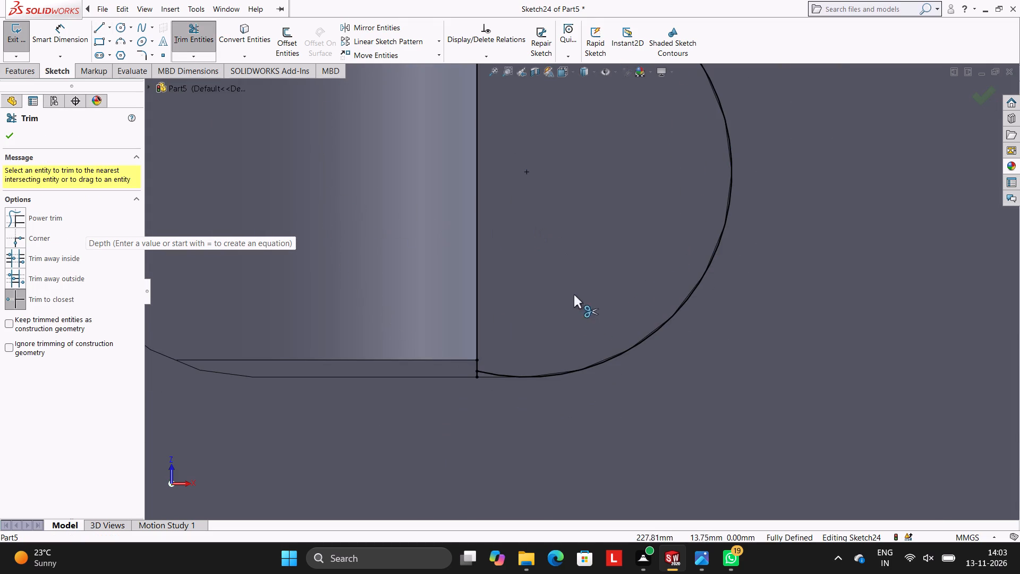
{"action": "scroll", "coordinate": [578, 301], "scroll_direction": "down", "scroll_amount": 3}
{"action": "left_click", "coordinate": [399, 430]}
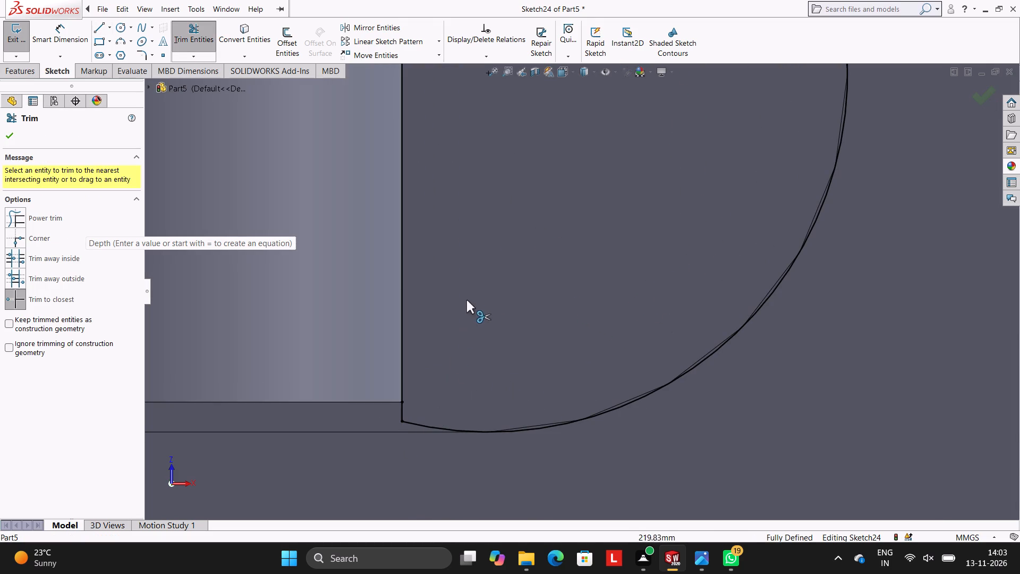
{"action": "scroll", "coordinate": [498, 281], "scroll_direction": "up", "scroll_amount": 4}
{"action": "scroll", "coordinate": [550, 250], "scroll_direction": "up", "scroll_amount": 3}
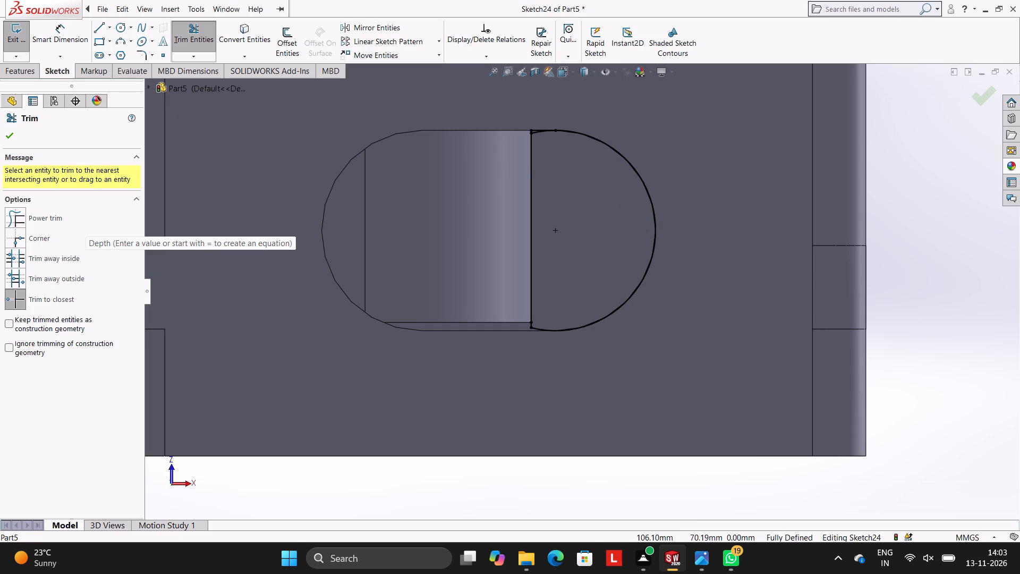
{"action": "scroll", "coordinate": [673, 141], "scroll_direction": "down", "scroll_amount": 6}
{"action": "scroll", "coordinate": [326, 175], "scroll_direction": "down", "scroll_amount": 4}
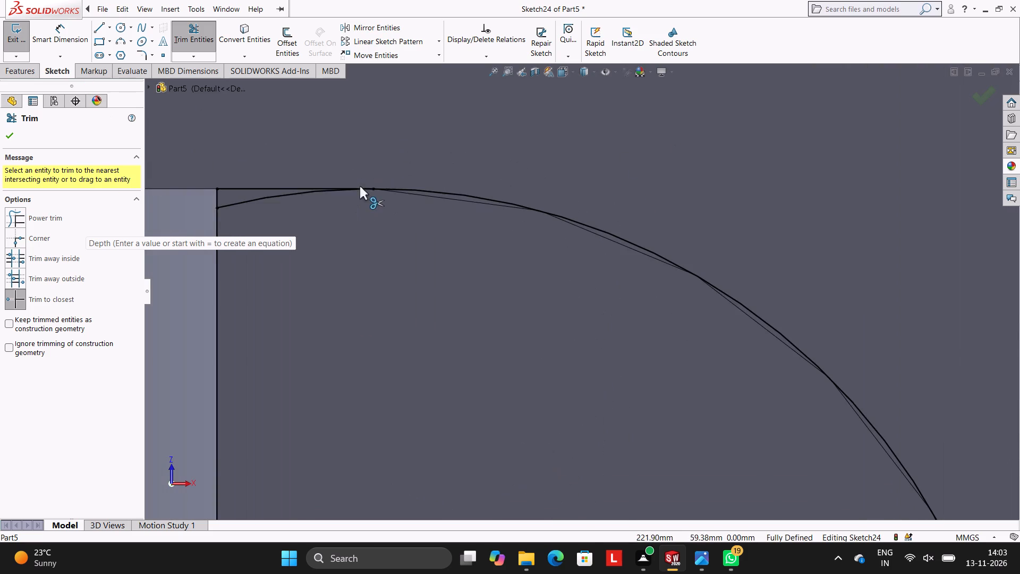
{"action": "left_click", "coordinate": [251, 200]}
{"action": "scroll", "coordinate": [350, 297], "scroll_direction": "up", "scroll_amount": 4}
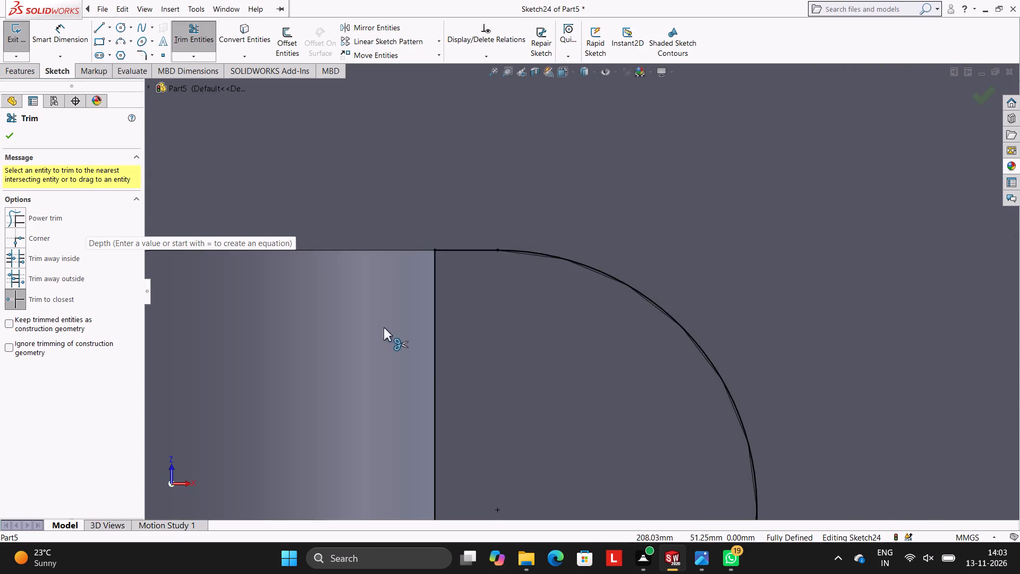
{"action": "scroll", "coordinate": [384, 327], "scroll_direction": "up", "scroll_amount": 4}
{"action": "scroll", "coordinate": [526, 408], "scroll_direction": "up", "scroll_amount": 3}
{"action": "scroll", "coordinate": [545, 373], "scroll_direction": "down", "scroll_amount": 1}
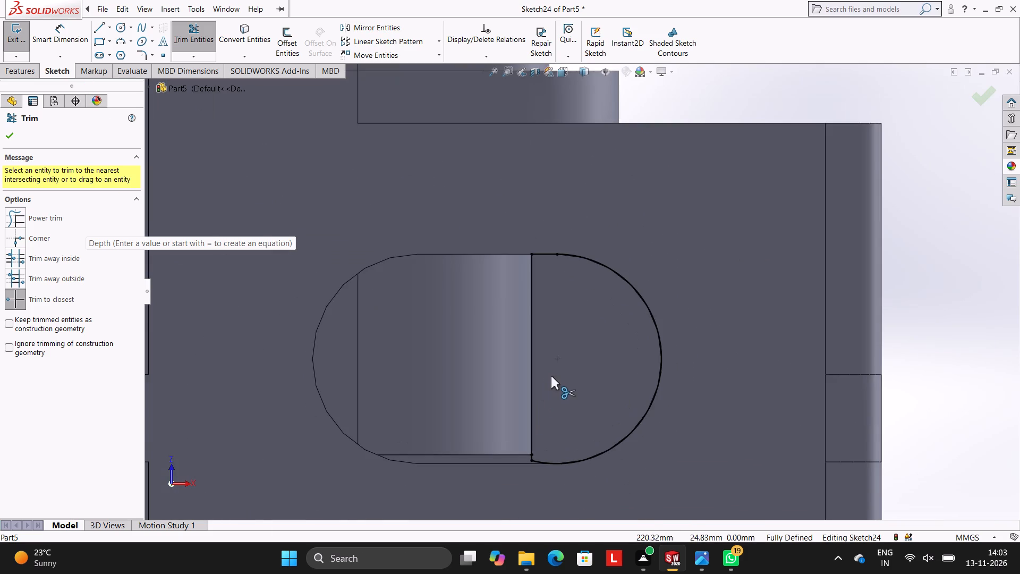
{"action": "scroll", "coordinate": [562, 353], "scroll_direction": "down", "scroll_amount": 2}
{"action": "left_click", "coordinate": [1, 138]}
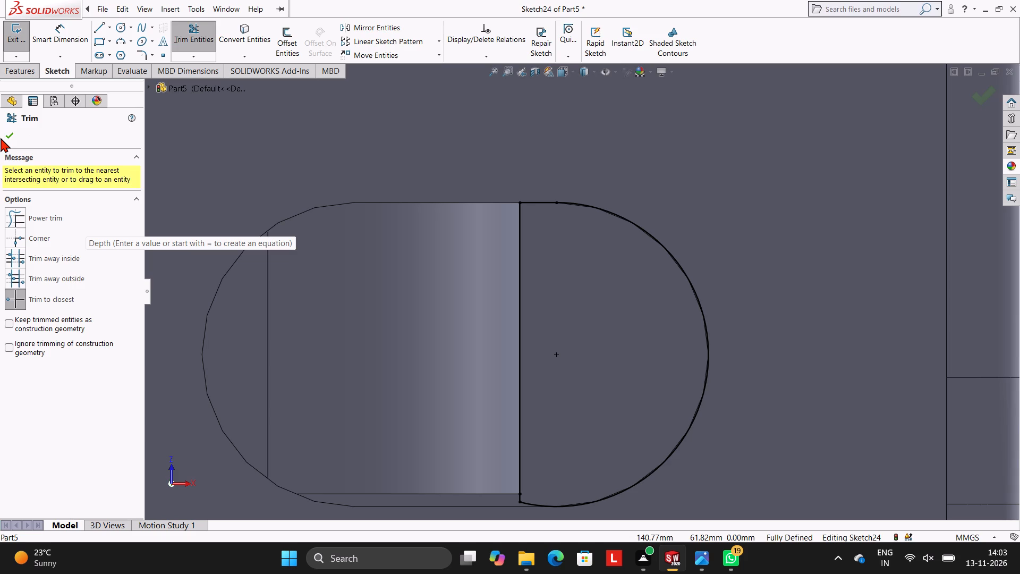
{"action": "left_click", "coordinate": [4, 138]}
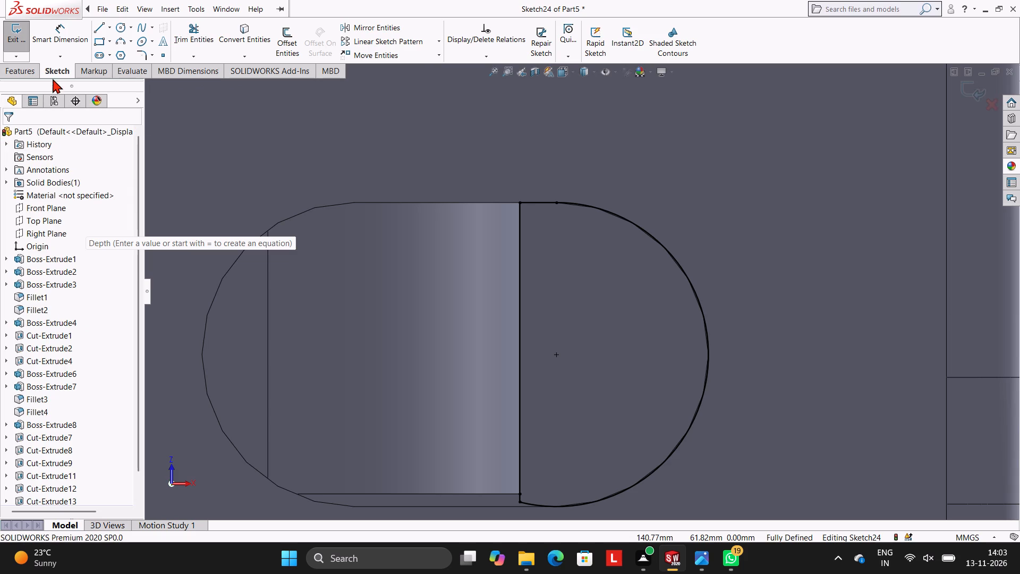
Cut-extrude the D-shaped profile into the housing as a Blind cut with a depth of 50 mm.
{"action": "left_click", "coordinate": [36, 69]}
{"action": "left_click", "coordinate": [185, 48]}
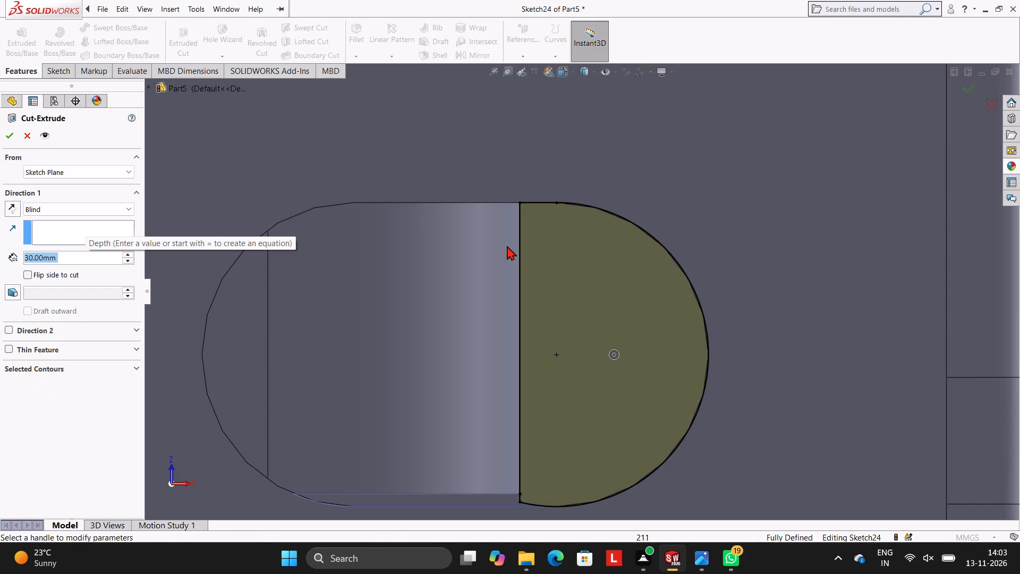
{"action": "scroll", "coordinate": [616, 221], "scroll_direction": "up", "scroll_amount": 4}
{"action": "middle_click_drag", "start_coordinate": [633, 221], "coordinate": [660, 409]}
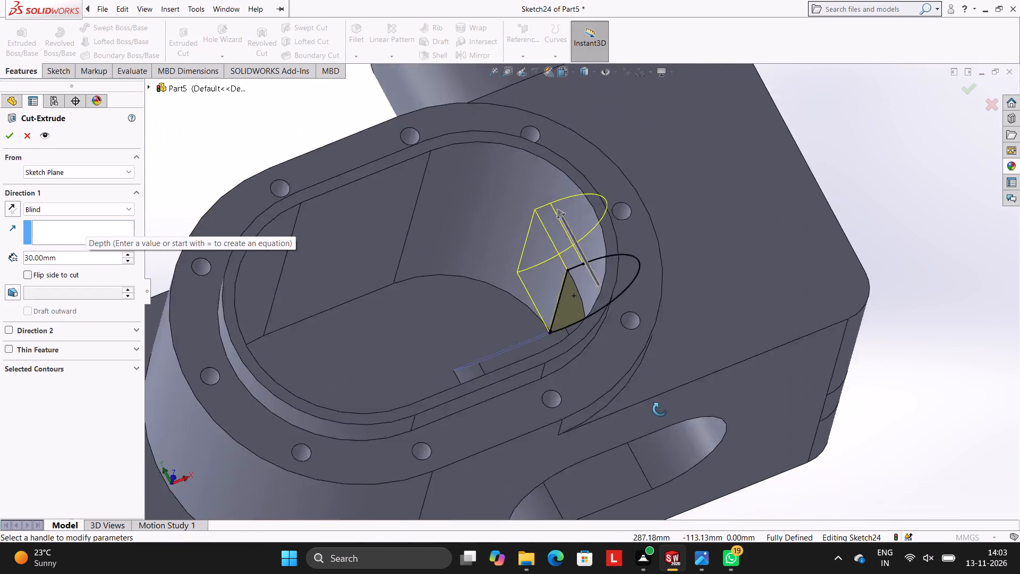
{"action": "middle_click_drag", "start_coordinate": [660, 409], "coordinate": [659, 438]}
{"action": "middle_click_drag", "start_coordinate": [615, 234], "coordinate": [648, 313]}
{"action": "scroll", "coordinate": [591, 222], "scroll_direction": "up", "scroll_amount": 4}
{"action": "middle_click_drag", "start_coordinate": [580, 178], "coordinate": [626, 293]}
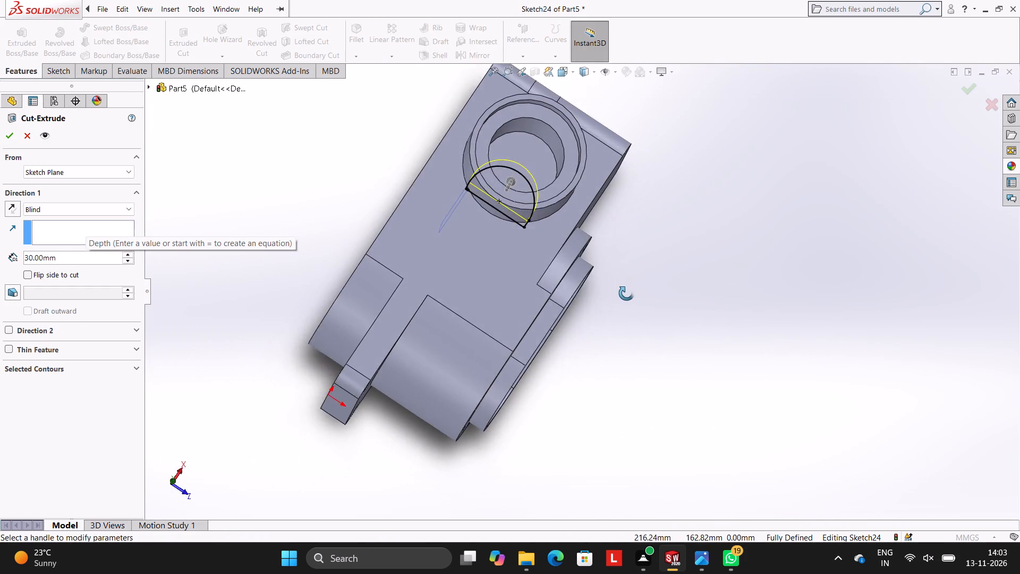
{"action": "middle_click_drag", "start_coordinate": [626, 293], "coordinate": [618, 321]}
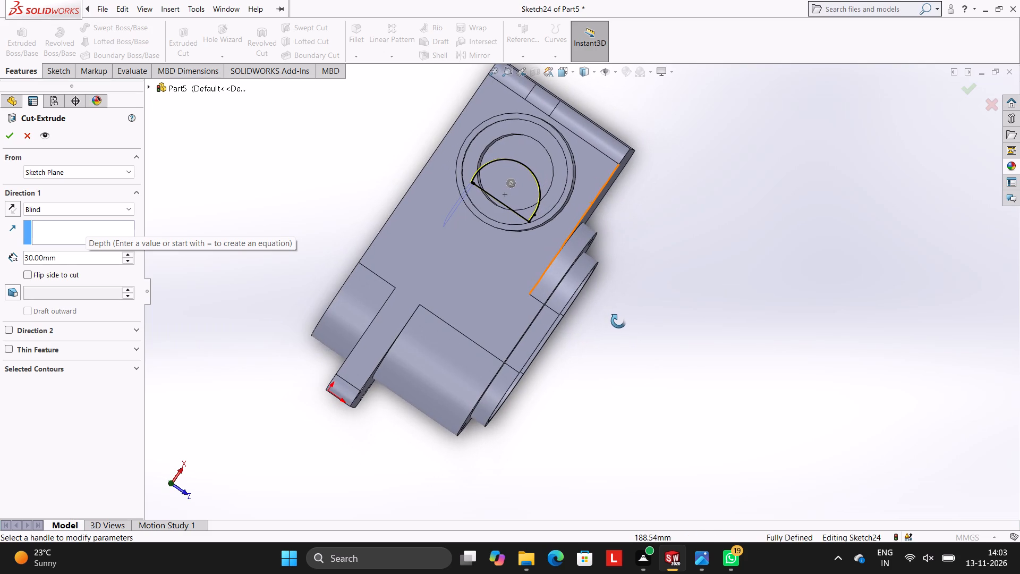
{"action": "middle_click_drag", "start_coordinate": [618, 321], "coordinate": [619, 321]}
{"action": "scroll", "coordinate": [521, 215], "scroll_direction": "down", "scroll_amount": 2}
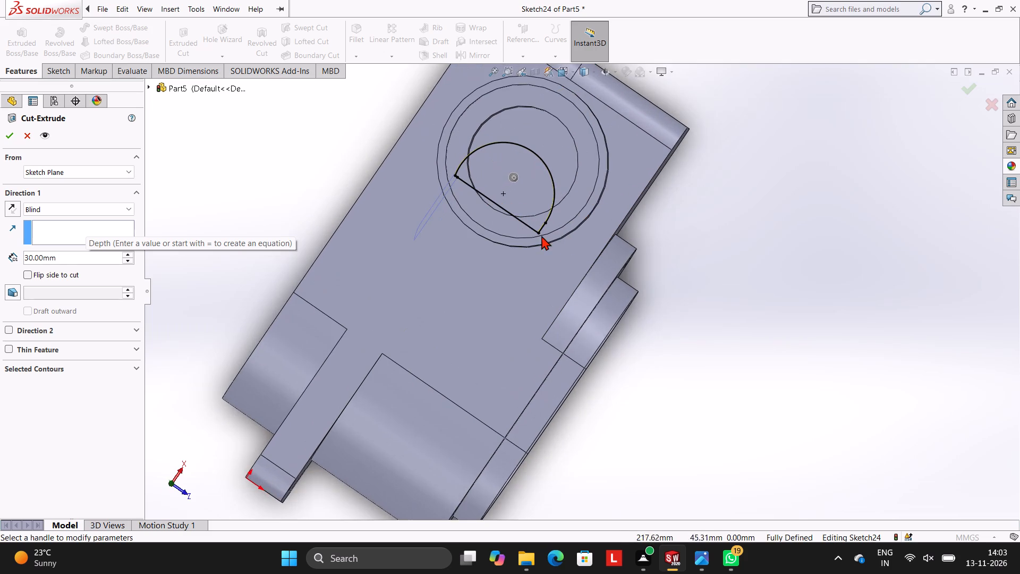
{"action": "scroll", "coordinate": [636, 254], "scroll_direction": "down", "scroll_amount": 2}
{"action": "scroll", "coordinate": [631, 249], "scroll_direction": "up", "scroll_amount": 3}
{"action": "middle_click_drag", "start_coordinate": [681, 251], "coordinate": [624, 187]}
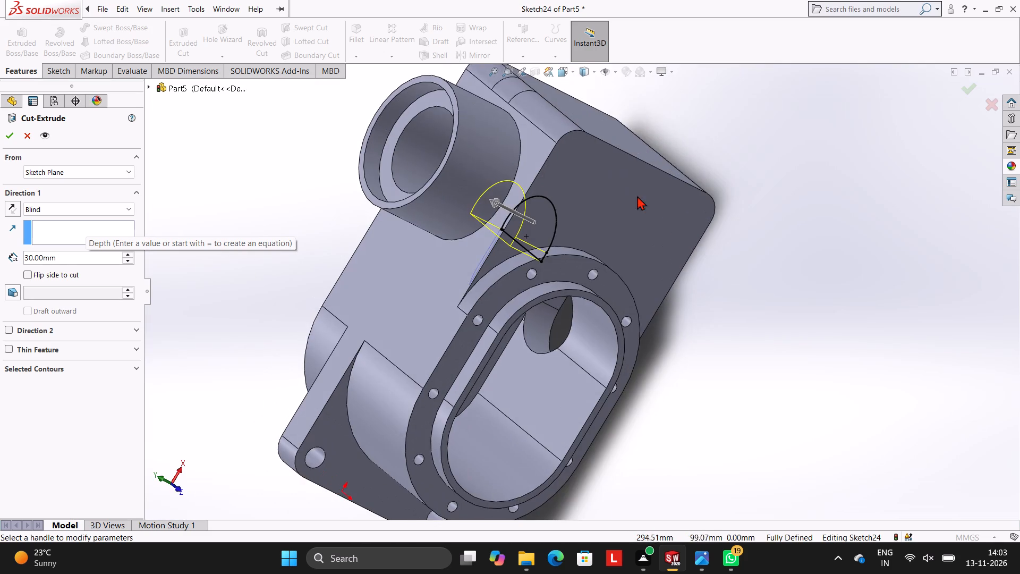
{"action": "middle_click_drag", "start_coordinate": [700, 244], "coordinate": [692, 180]}
{"action": "scroll", "coordinate": [699, 176], "scroll_direction": "up", "scroll_amount": 1}
{"action": "middle_click_drag", "start_coordinate": [746, 254], "coordinate": [662, 196]}
{"action": "middle_click_drag", "start_coordinate": [744, 318], "coordinate": [746, 224]}
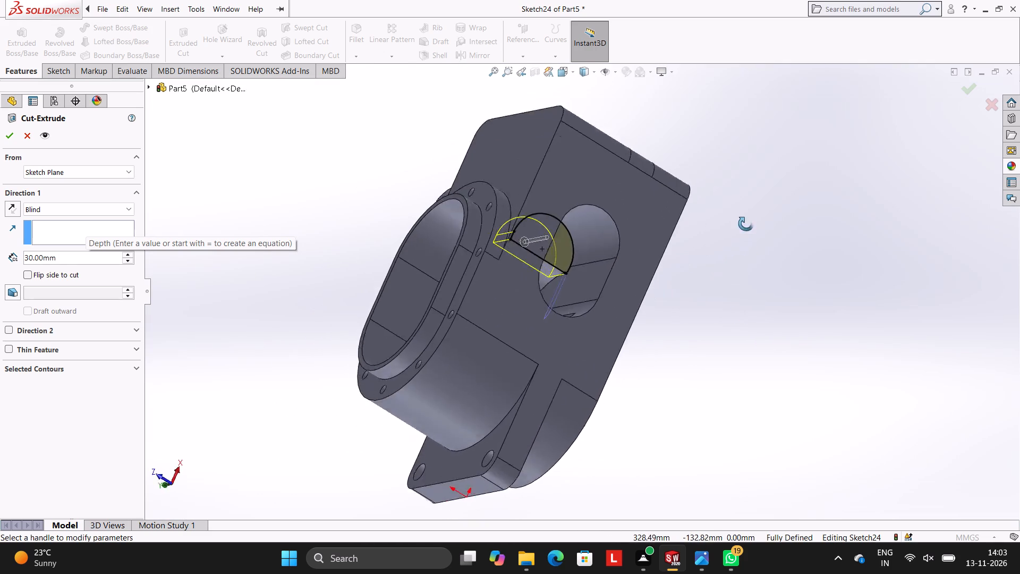
{"action": "middle_click_drag", "start_coordinate": [746, 224], "coordinate": [715, 194]}
{"action": "middle_click_drag", "start_coordinate": [753, 341], "coordinate": [718, 327]}
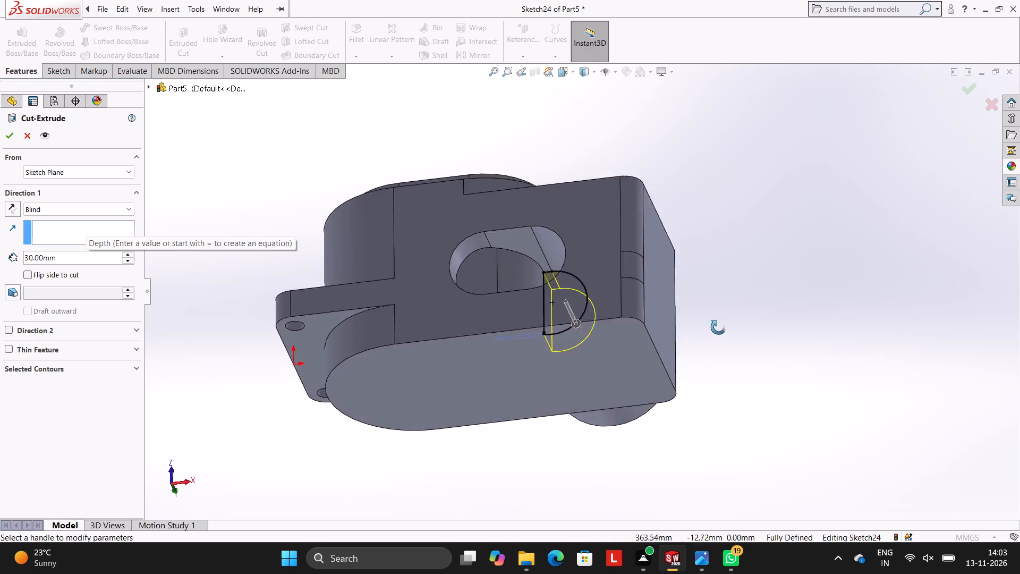
{"action": "middle_click_drag", "start_coordinate": [718, 327], "coordinate": [747, 392]}
{"action": "scroll", "coordinate": [661, 309], "scroll_direction": "down", "scroll_amount": 2}
{"action": "middle_click_drag", "start_coordinate": [761, 251], "coordinate": [755, 276]}
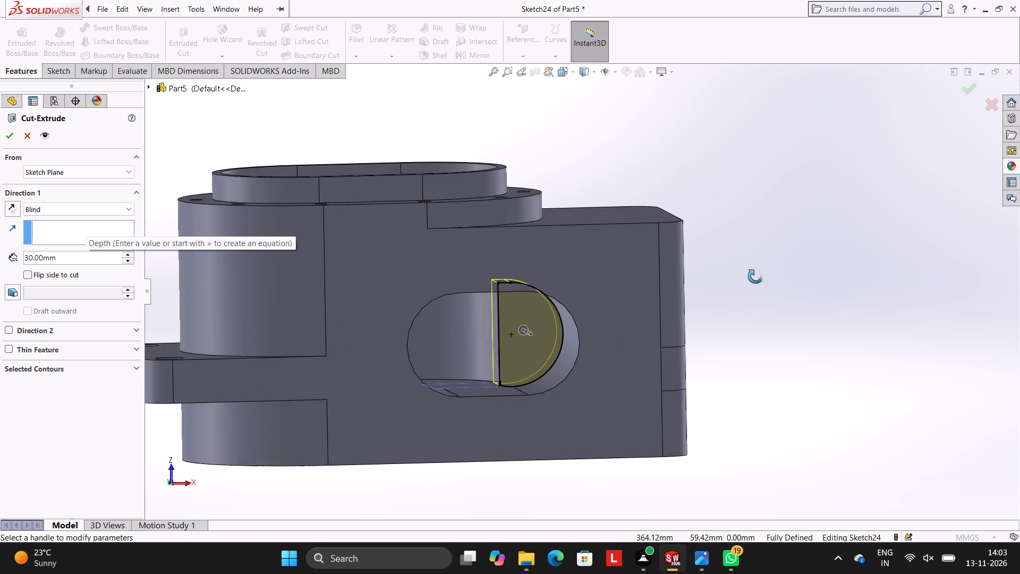
{"action": "middle_click_drag", "start_coordinate": [755, 276], "coordinate": [753, 269]}
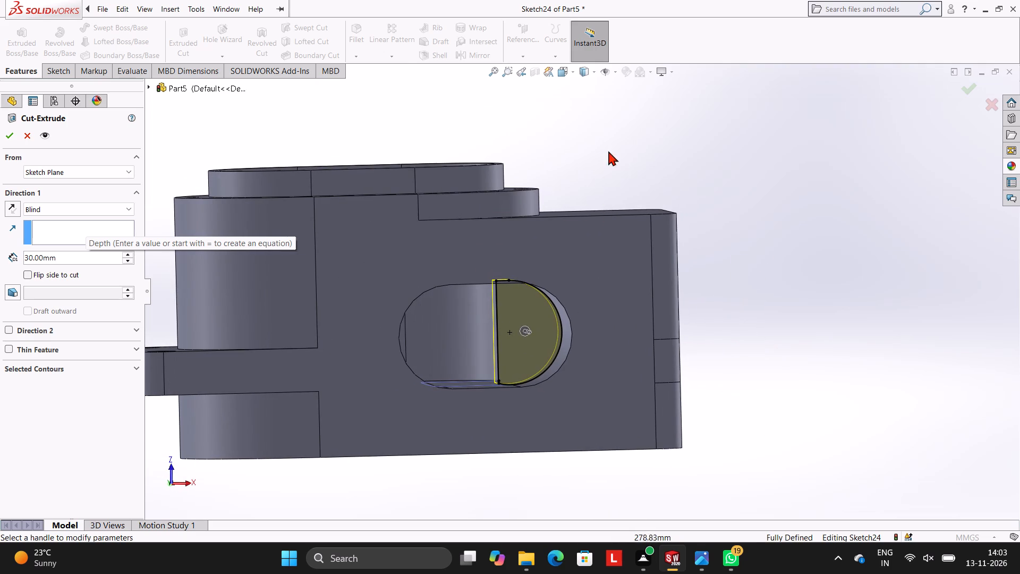
{"action": "middle_click_drag", "start_coordinate": [617, 157], "coordinate": [641, 399]}
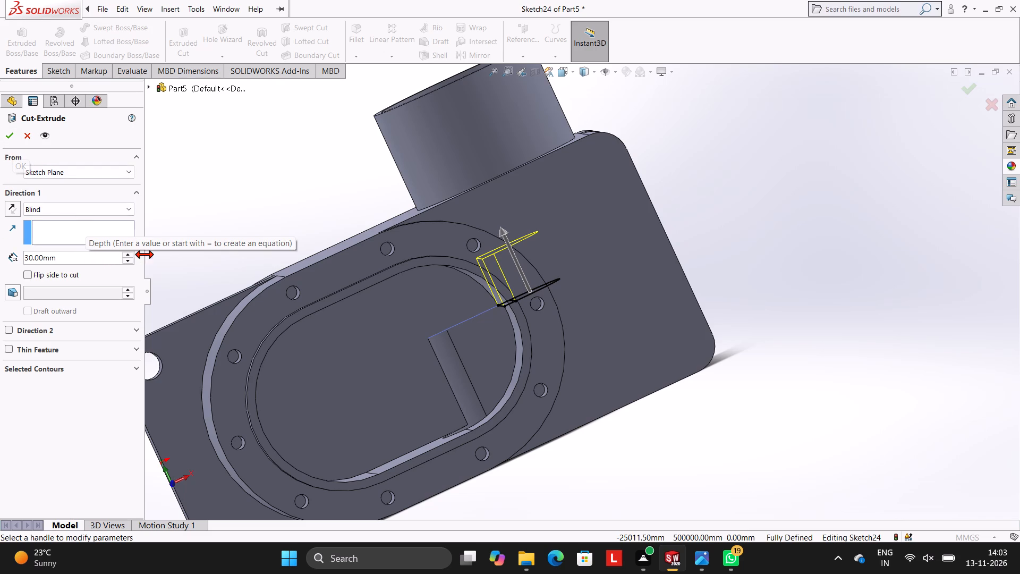
{"action": "left_click", "coordinate": [66, 258]}
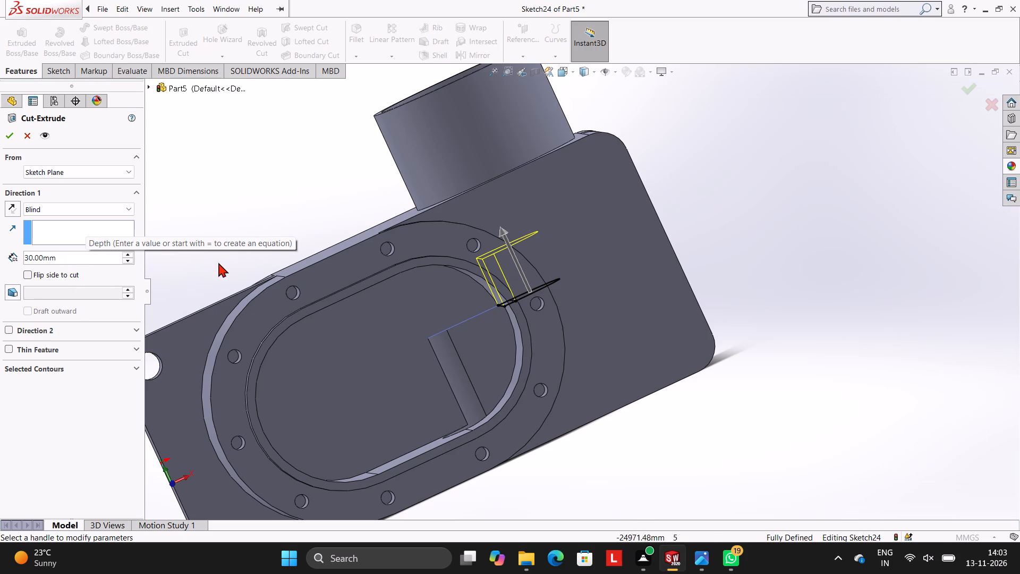
{"action": "key", "text": "BackSpace"}
{"action": "key", "text": "BackSpace"}
{"action": "key", "text": "BackSpace"}
{"action": "key", "text": "BackSpace"}
{"action": "key", "text": "BackSpace"}
{"action": "key", "text": "BackSpace"}
{"action": "key", "text": "BackSpace"}
{"action": "key", "text": "BackSpace"}
{"action": "key", "text": "BackSpace"}
{"action": "key", "text": "BackSpace"}
{"action": "key", "text": "BackSpace"}
{"action": "key", "text": "BackSpace"}
{"action": "key", "text": "BackSpace"}
{"action": "key", "text": "BackSpace"}
{"action": "key", "text": "BackSpace"}
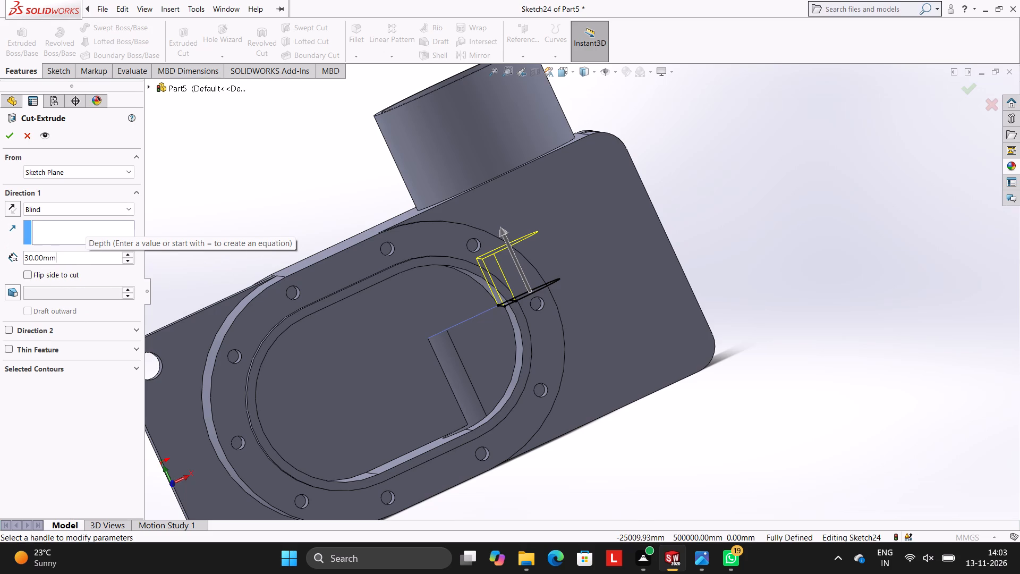
{"action": "type", "text": "40"}
{"action": "key", "text": "Return"}
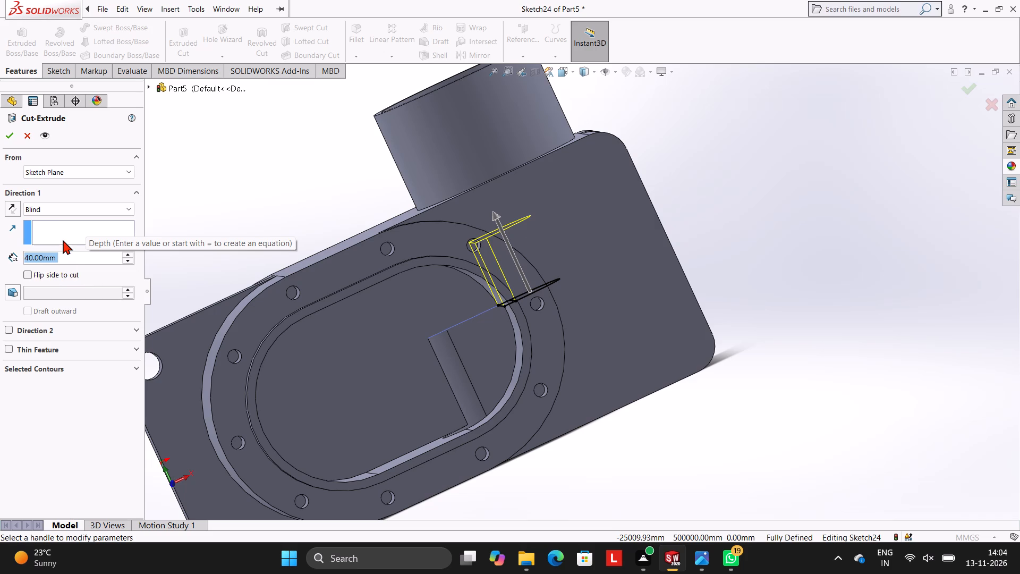
{"action": "type", "text": "50"}
{"action": "key", "text": "Return"}
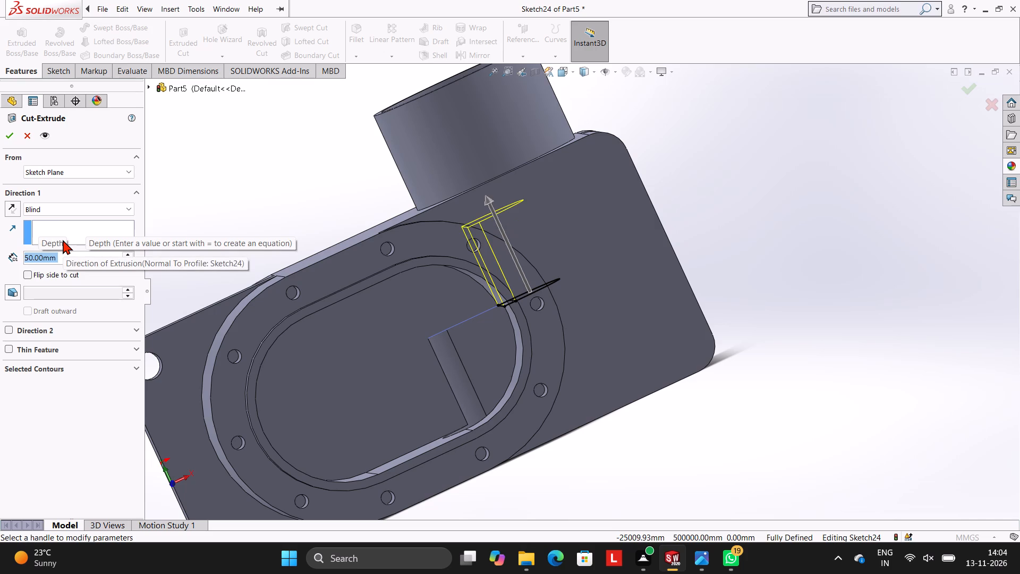
{"action": "left_click", "coordinate": [4, 138]}
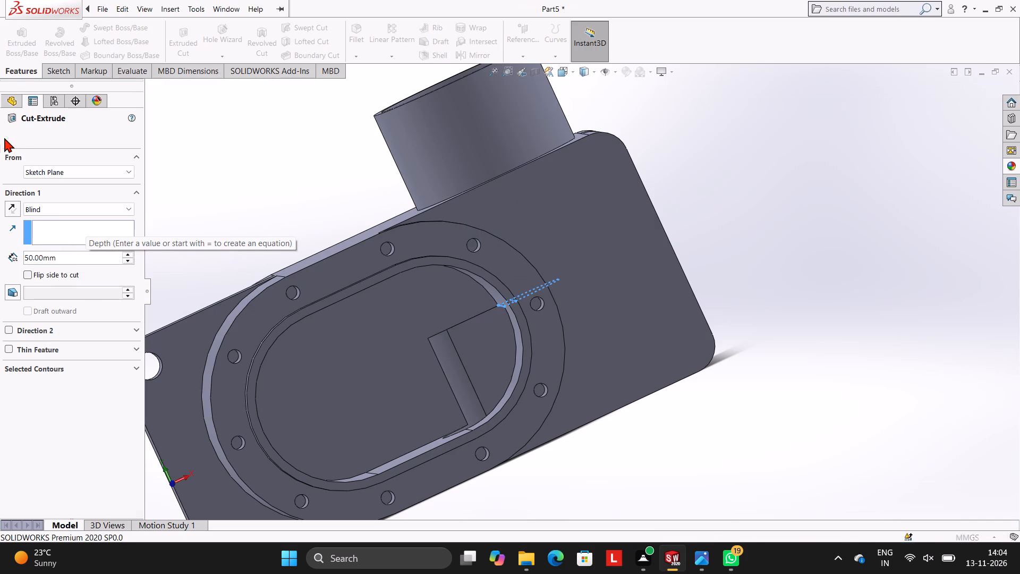
{"action": "left_click", "coordinate": [305, 162]}
Examine the new cut from several sides, checking the slot, the oval cavity and the round boss bore.
{"action": "middle_click_drag", "start_coordinate": [479, 263], "coordinate": [512, 178]}
{"action": "middle_click_drag", "start_coordinate": [543, 227], "coordinate": [533, 187]}
{"action": "middle_click_drag", "start_coordinate": [594, 278], "coordinate": [573, 169]}
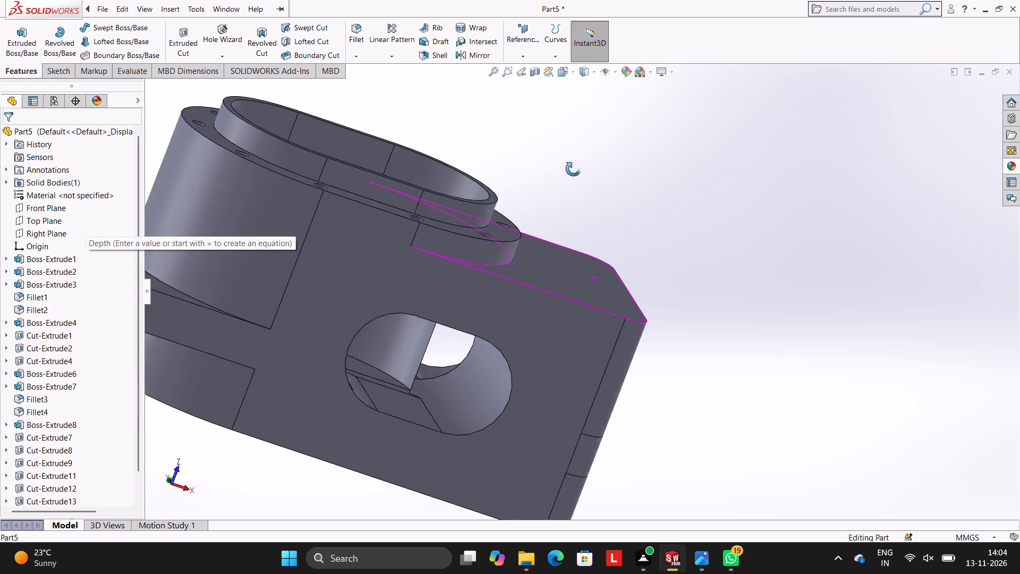
{"action": "middle_click_drag", "start_coordinate": [573, 169], "coordinate": [660, 353]}
{"action": "middle_click_drag", "start_coordinate": [577, 263], "coordinate": [441, 299]}
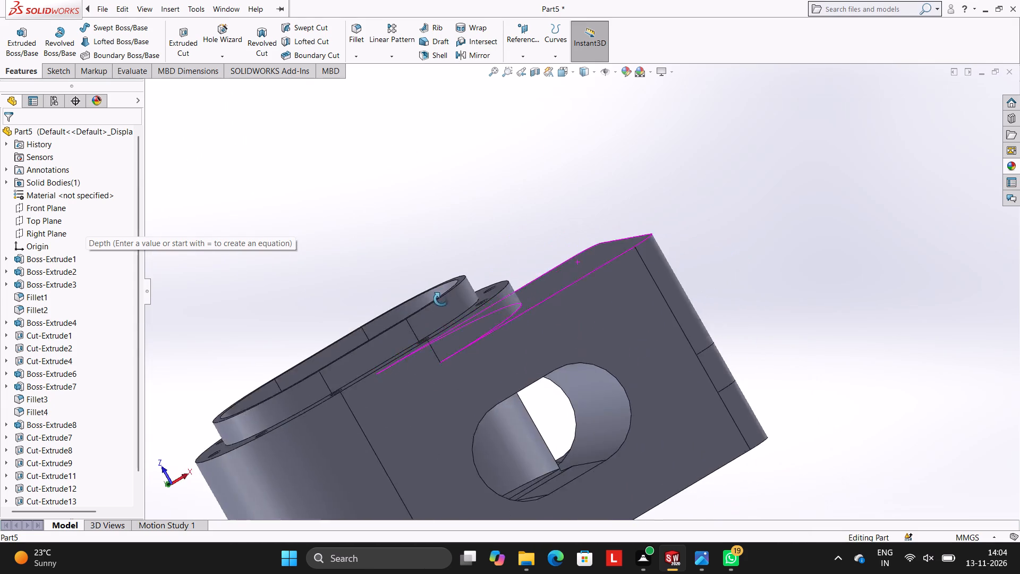
{"action": "middle_click_drag", "start_coordinate": [441, 299], "coordinate": [453, 260]}
{"action": "middle_click_drag", "start_coordinate": [510, 249], "coordinate": [538, 276]}
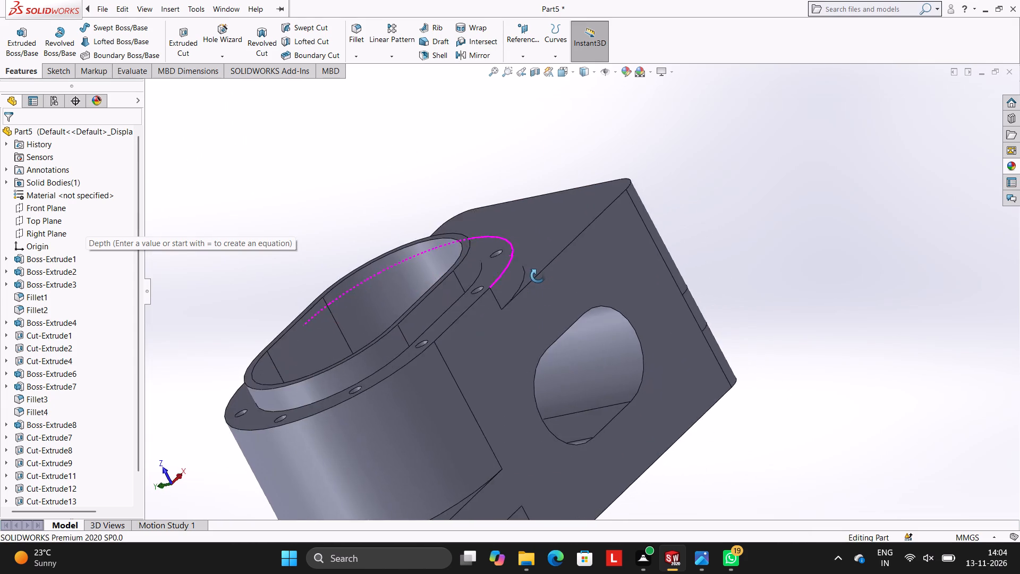
{"action": "middle_click_drag", "start_coordinate": [538, 276], "coordinate": [521, 238]}
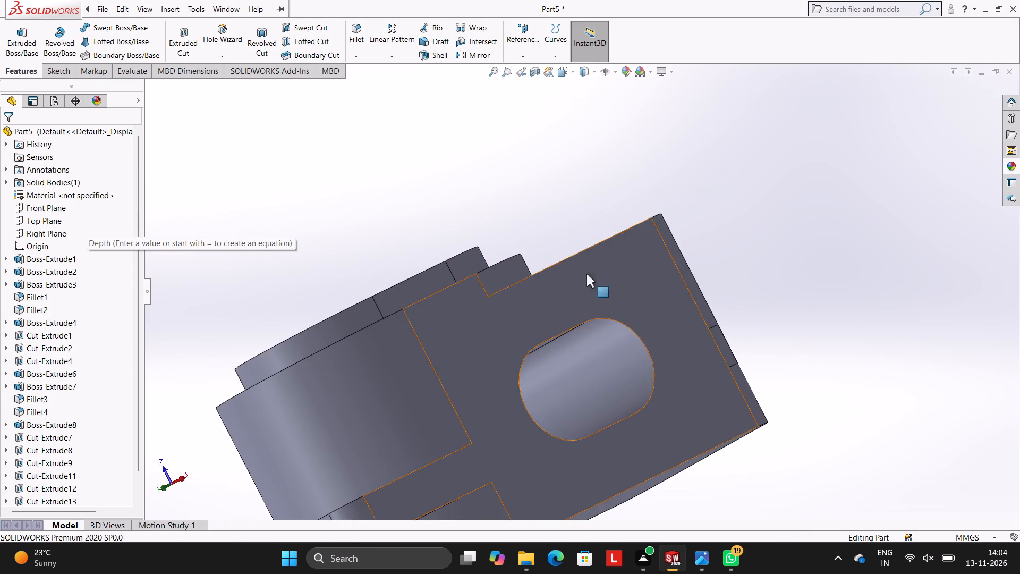
{"action": "middle_click_drag", "start_coordinate": [666, 243], "coordinate": [740, 334]}
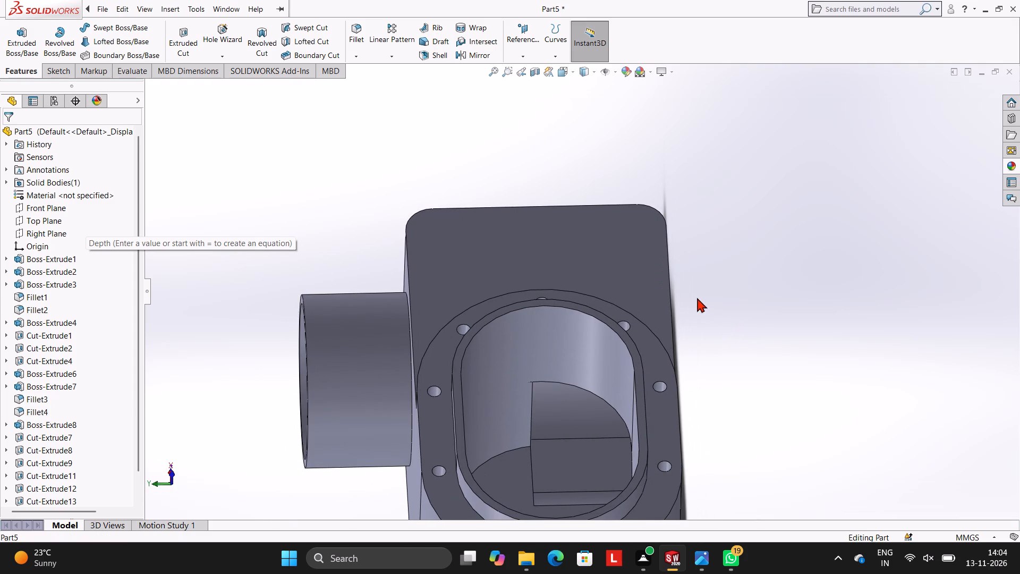
{"action": "middle_click_drag", "start_coordinate": [700, 286], "coordinate": [805, 293]}
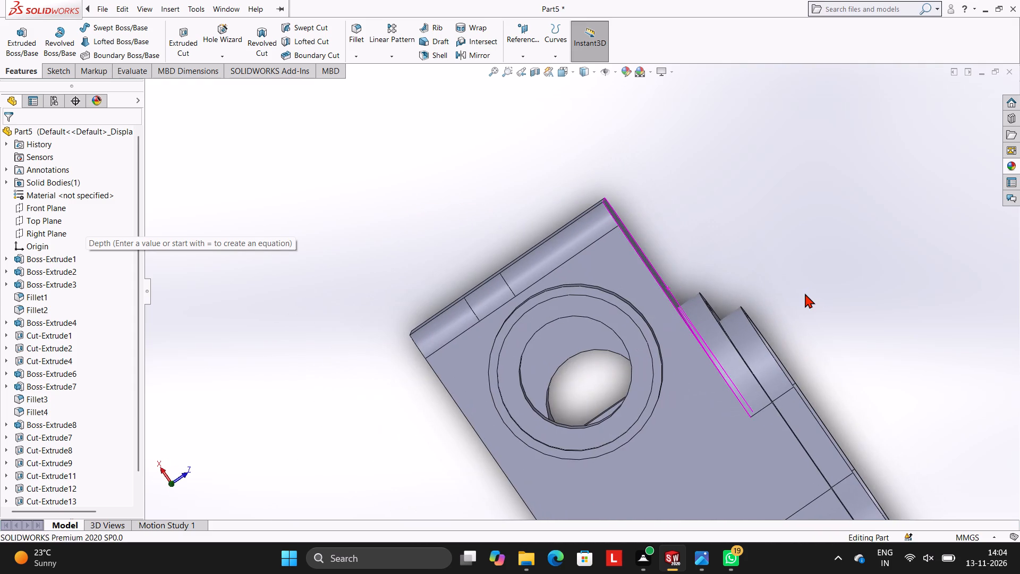
Start a new sketch on the crescent-shaped face inside the round boss's bore and view it face-on.
{"action": "left_click", "coordinate": [573, 329]}
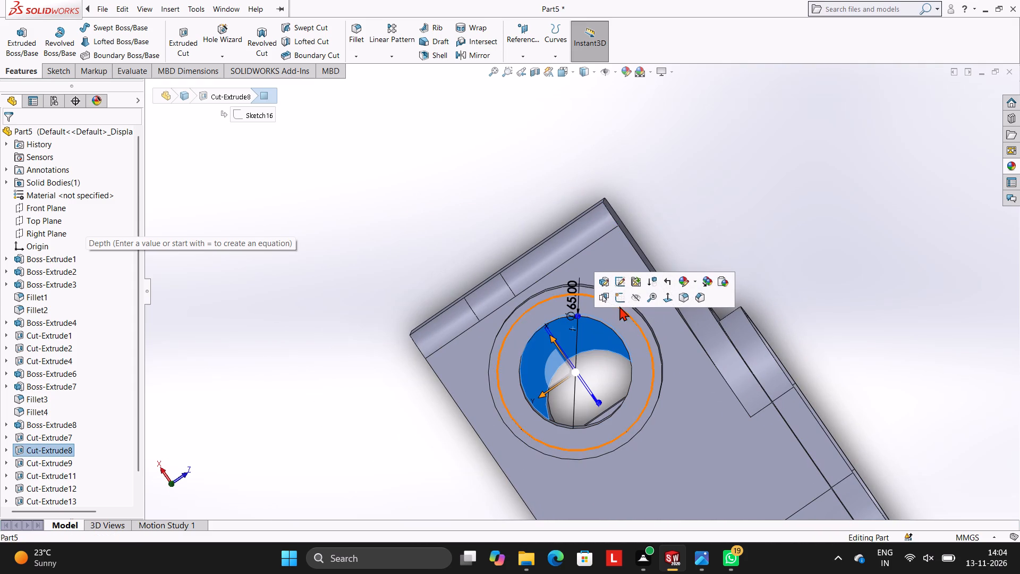
{"action": "left_click", "coordinate": [616, 299]}
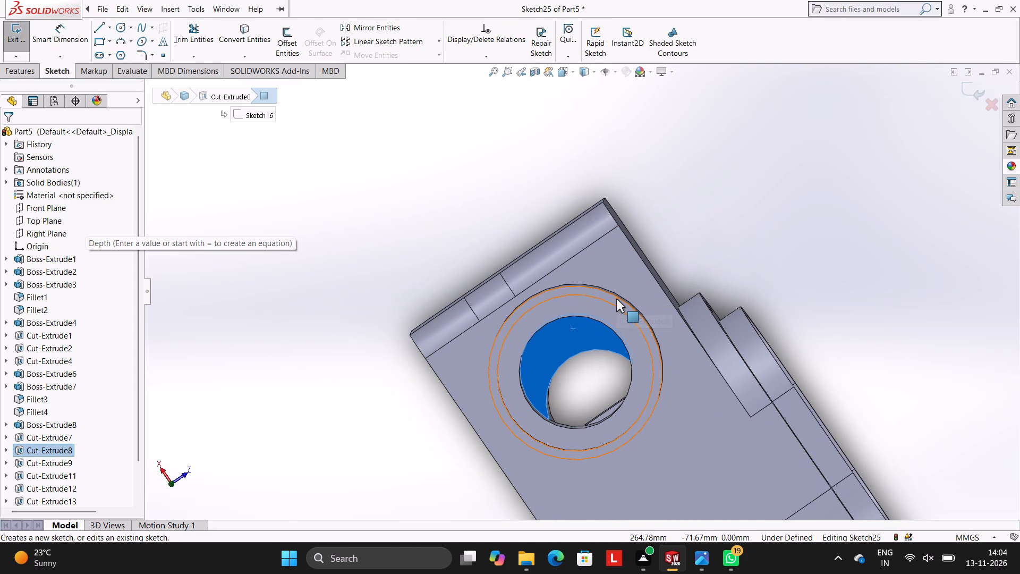
{"action": "key", "text": "ctrl+8"}
{"action": "scroll", "coordinate": [724, 279], "scroll_direction": "up", "scroll_amount": 2}
{"action": "scroll", "coordinate": [726, 278], "scroll_direction": "down", "scroll_amount": 3}
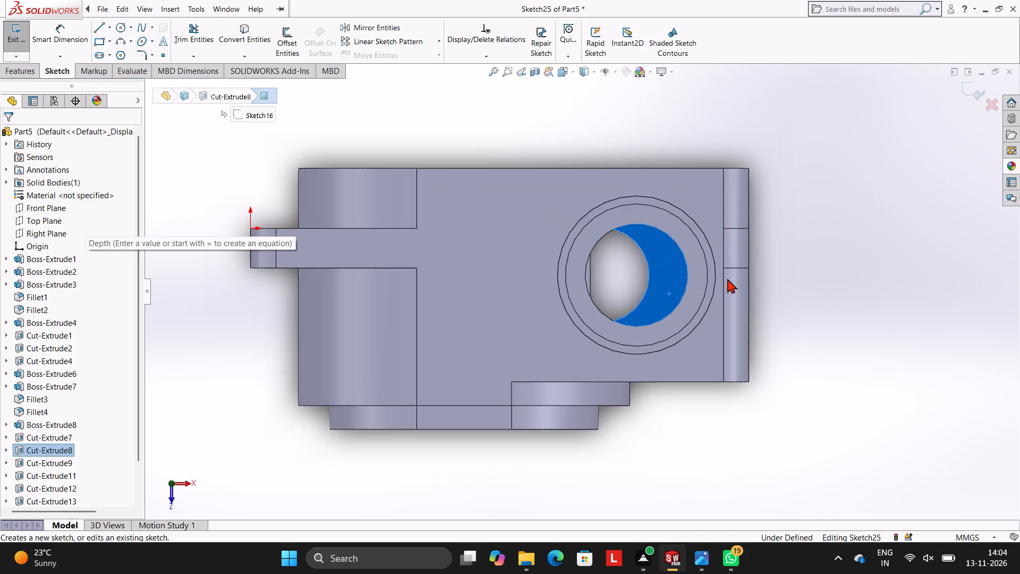
{"action": "scroll", "coordinate": [653, 243], "scroll_direction": "down", "scroll_amount": 3}
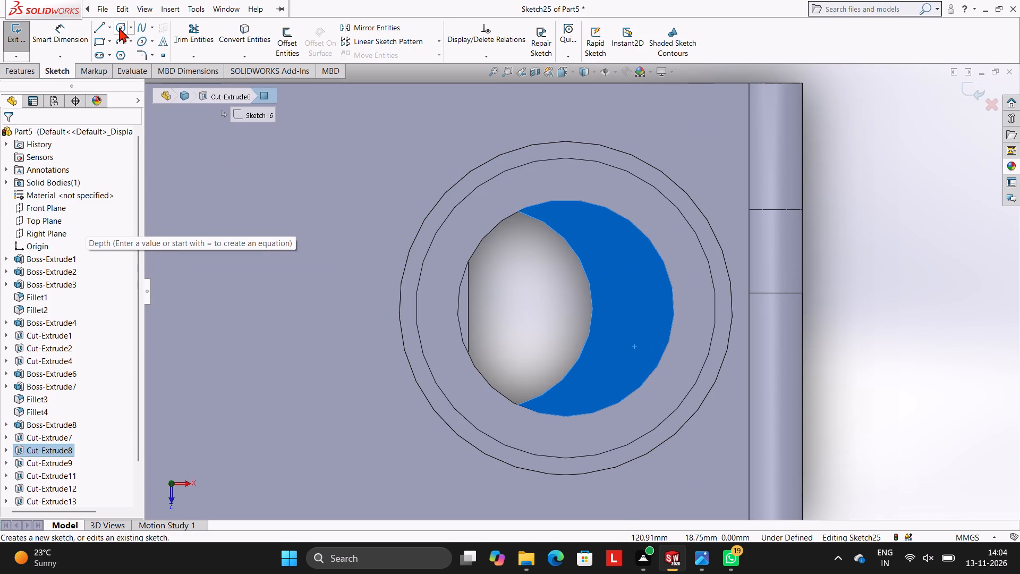
Draw a circle of radius 32.5 mm centred on the bore and matching the bore's edge.
{"action": "left_click", "coordinate": [120, 28]}
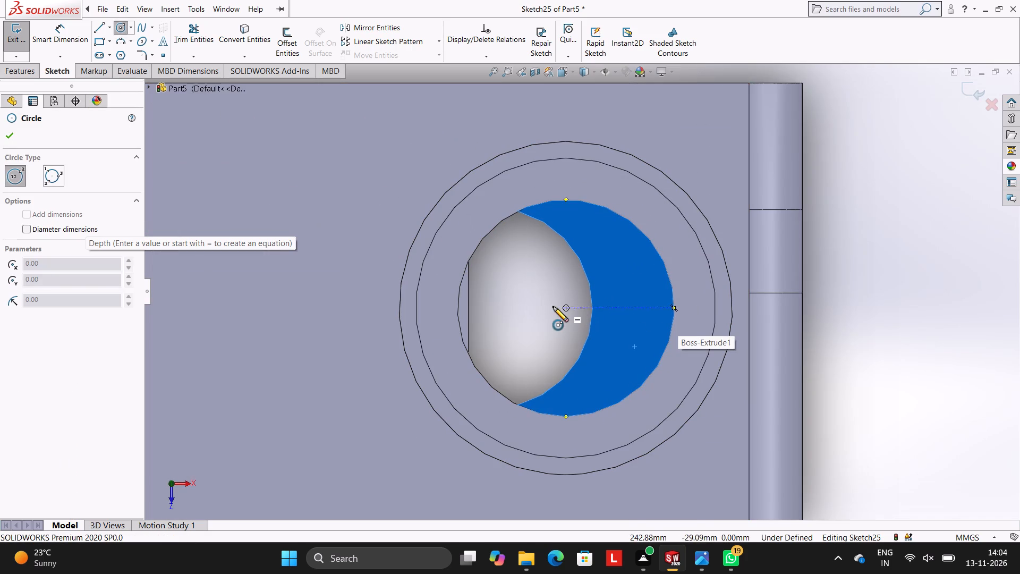
{"action": "left_click", "coordinate": [566, 307]}
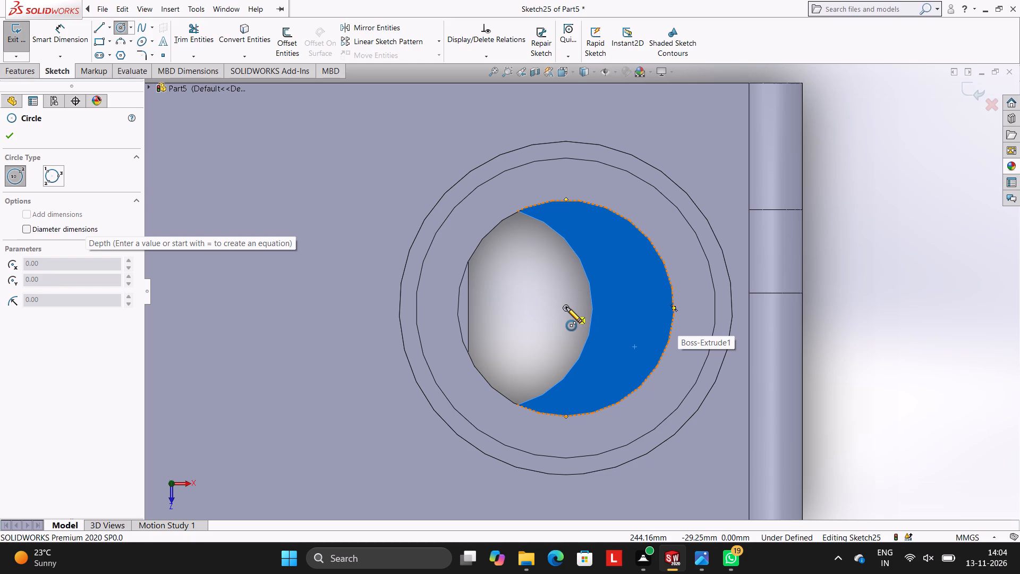
{"action": "left_click", "coordinate": [674, 289]}
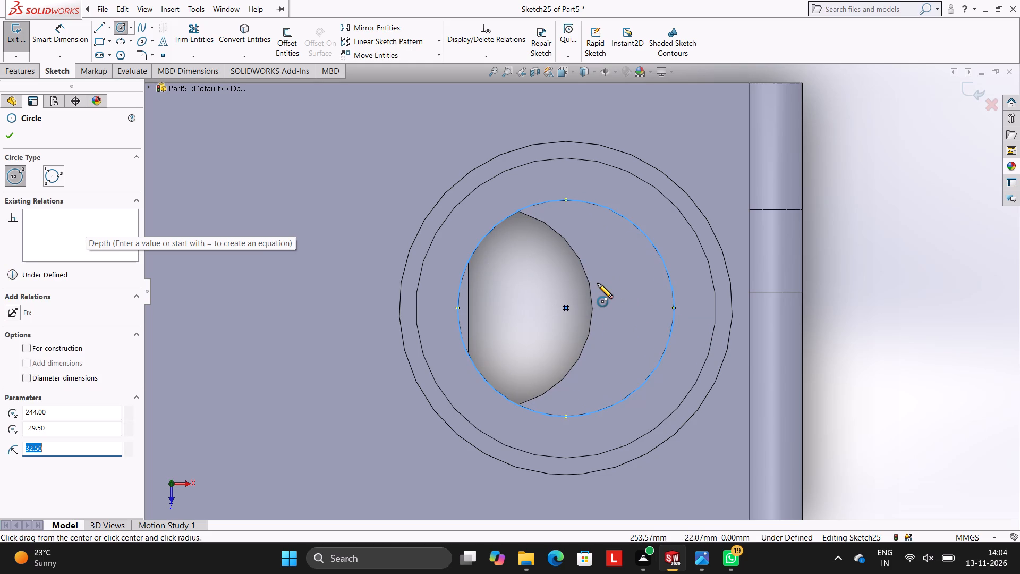
{"action": "key", "text": "Escape"}
{"action": "key", "text": "Escape"}
{"action": "key", "text": "Escape"}
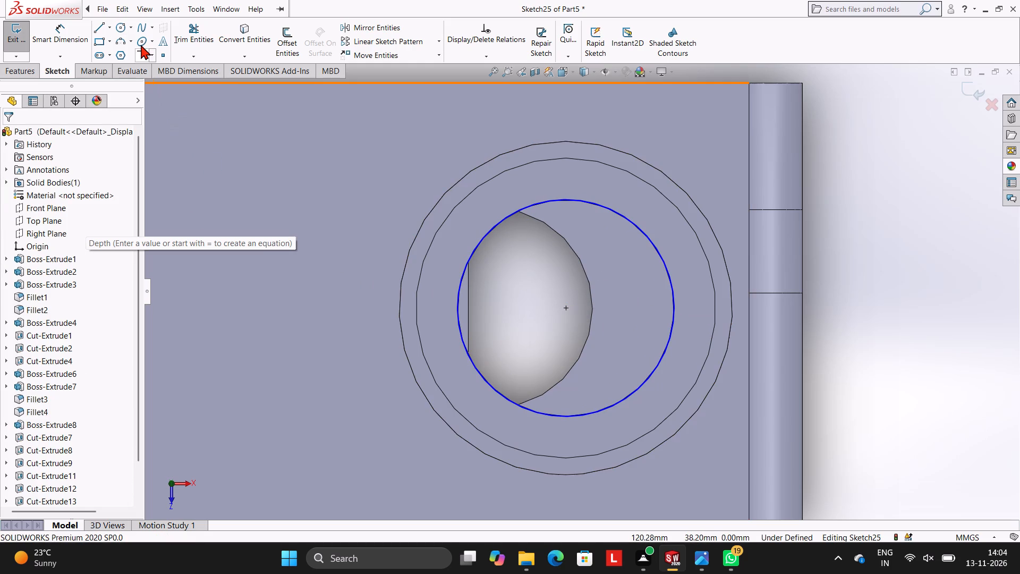
Draw a second circle of radius 30 mm, centred on the opening's curved edge and coinciding with that edge.
{"action": "left_click", "coordinate": [123, 26]}
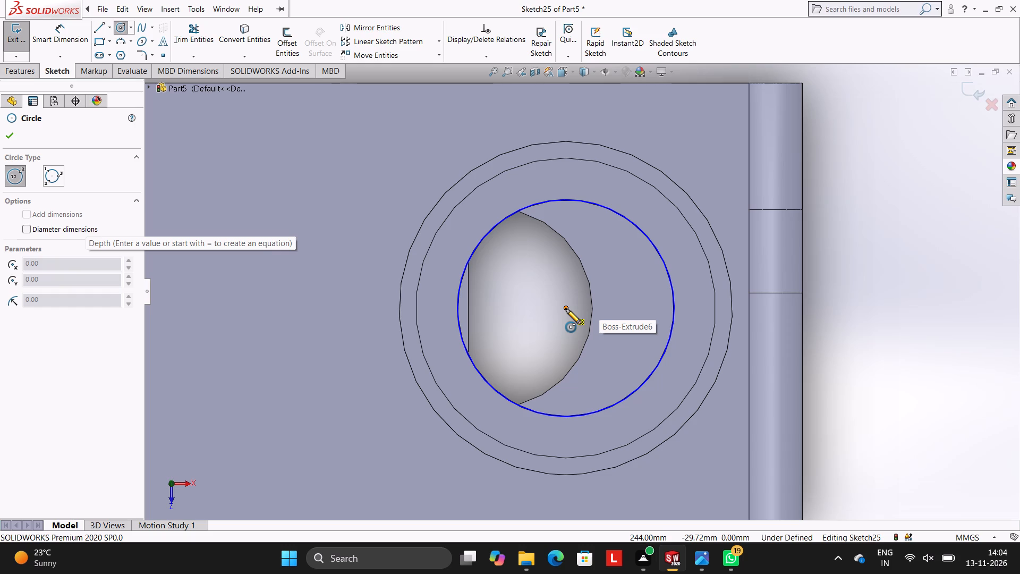
{"action": "left_click", "coordinate": [492, 306]}
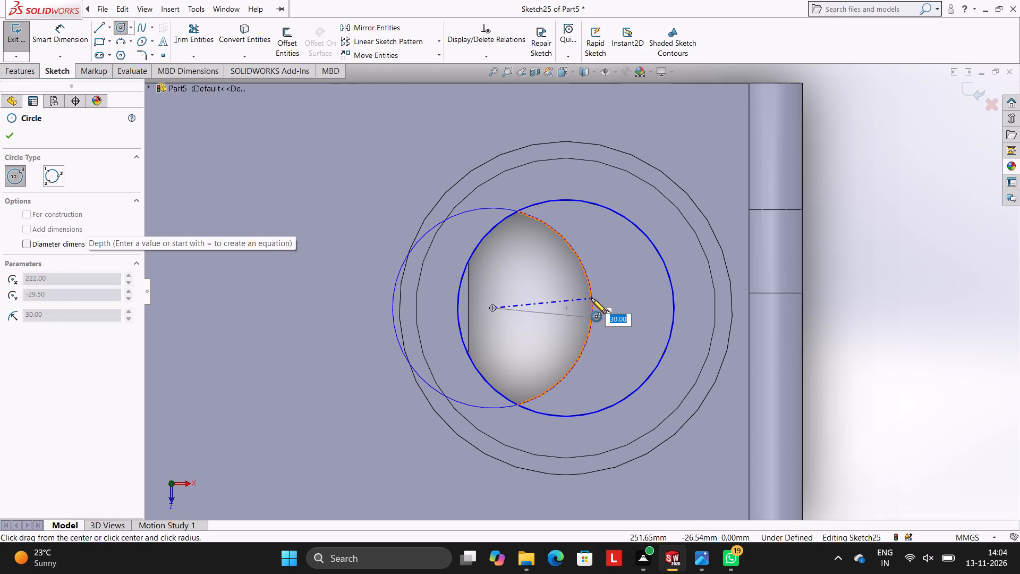
{"action": "left_click", "coordinate": [591, 298]}
{"action": "key", "text": "Escape"}
{"action": "key", "text": "Escape"}
{"action": "key", "text": "Escape"}
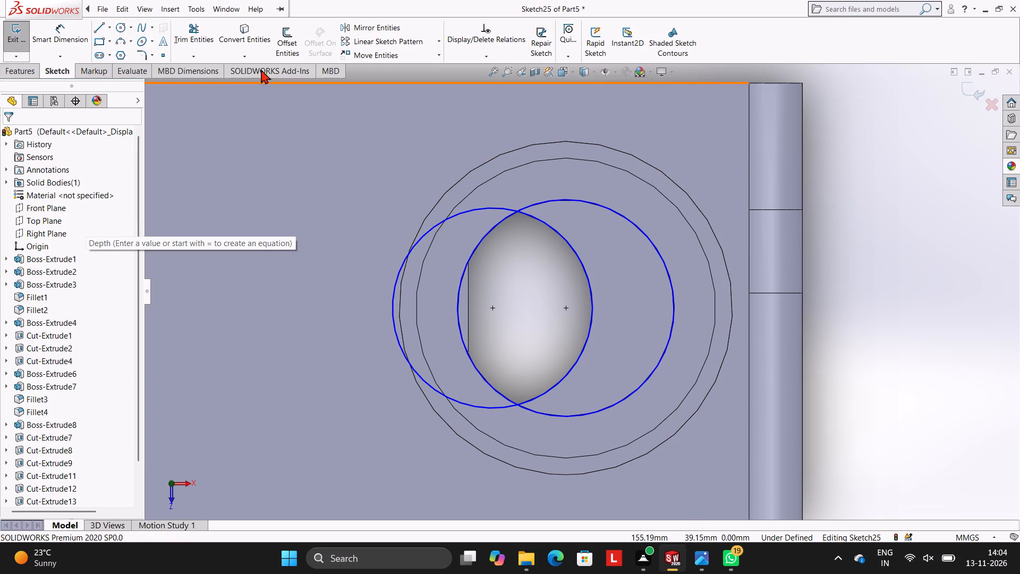
Trim the smaller circle's arc outside the bore circle and the bore circle's arc inside it, leaving a crescent profile.
{"action": "left_click", "coordinate": [208, 33]}
{"action": "left_click", "coordinate": [420, 236]}
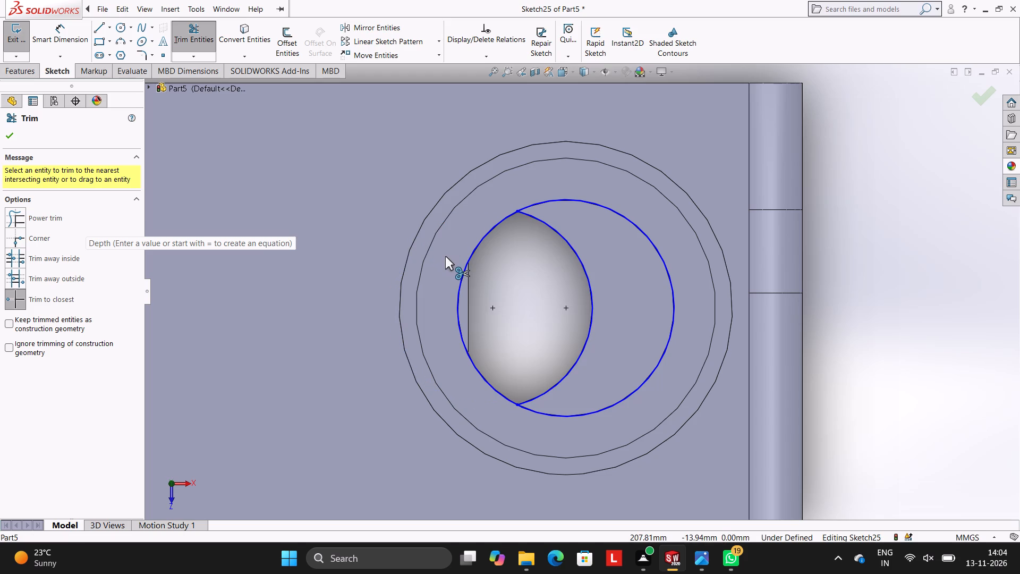
{"action": "left_click", "coordinate": [461, 281]}
{"action": "middle_click_drag", "start_coordinate": [673, 333], "coordinate": [673, 333]}
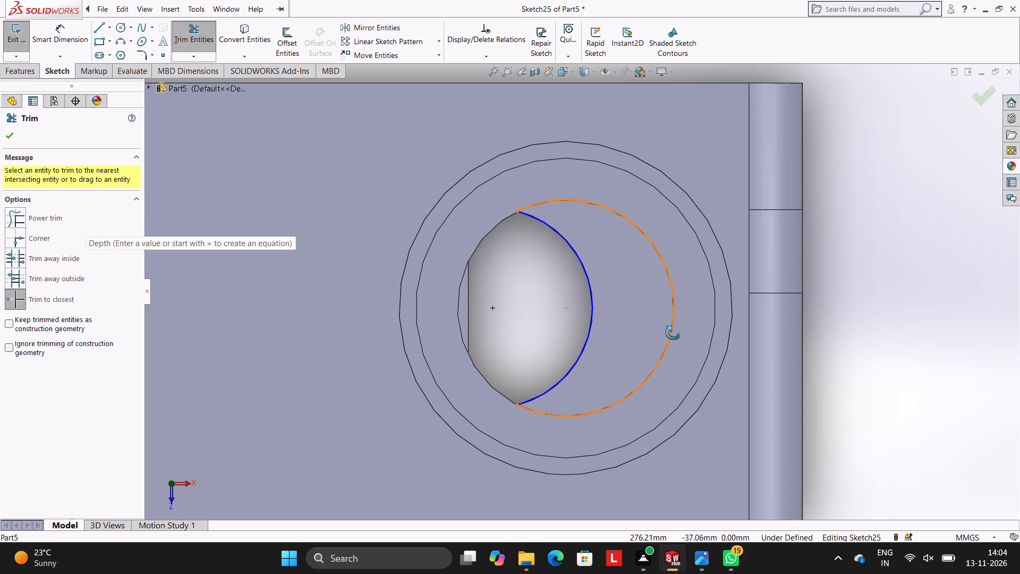
Dimension the gap between the crescent's outer arc and the round boss's outer edge at 17.5 mm.
{"action": "middle_click_drag", "start_coordinate": [673, 333], "coordinate": [664, 341]}
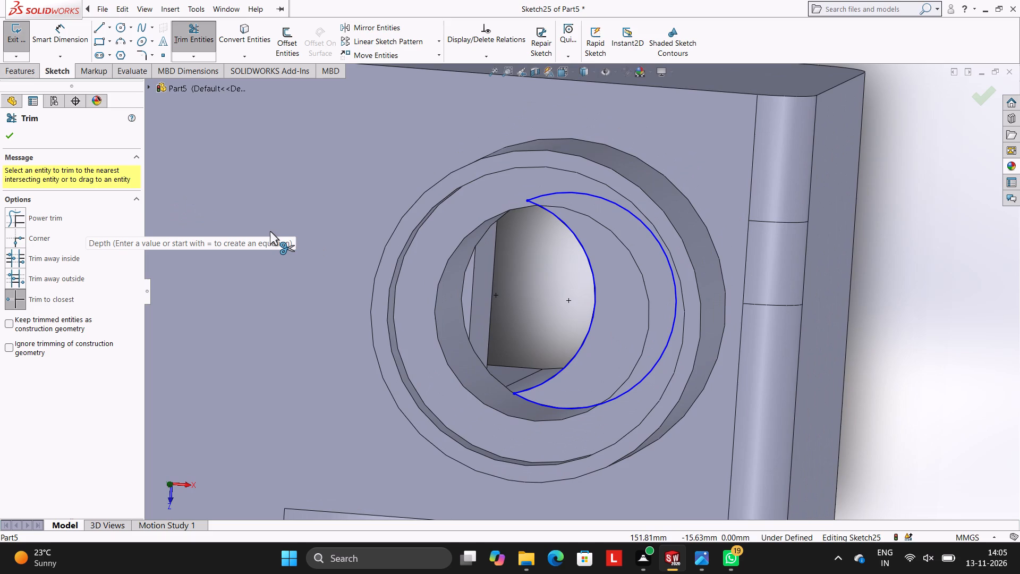
{"action": "key", "text": "ctrl+8"}
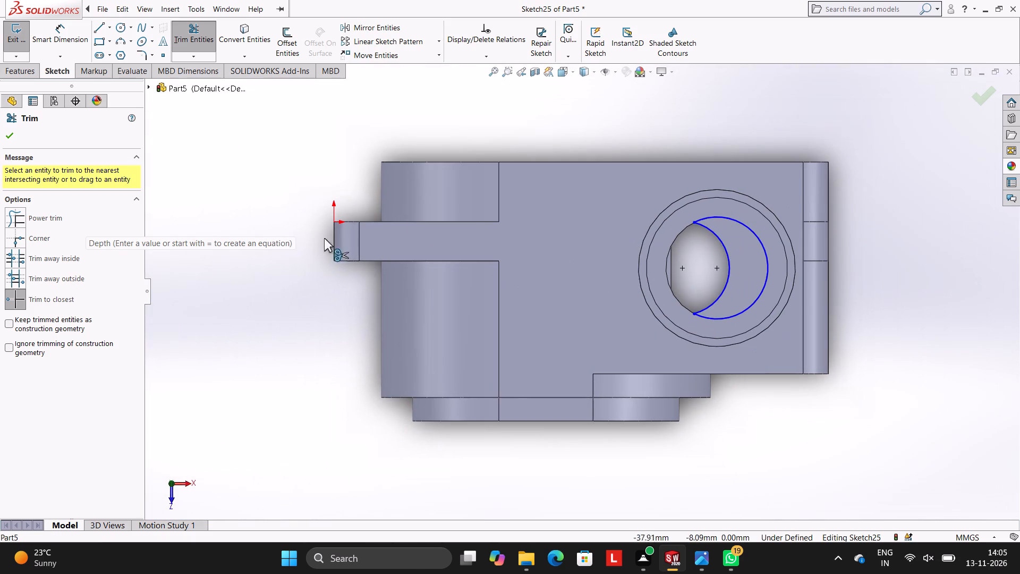
{"action": "scroll", "coordinate": [469, 219], "scroll_direction": "up", "scroll_amount": 1}
{"action": "scroll", "coordinate": [486, 227], "scroll_direction": "down", "scroll_amount": 3}
{"action": "scroll", "coordinate": [773, 310], "scroll_direction": "up", "scroll_amount": 3}
{"action": "scroll", "coordinate": [779, 299], "scroll_direction": "down", "scroll_amount": 6}
{"action": "scroll", "coordinate": [764, 314], "scroll_direction": "up", "scroll_amount": 2}
{"action": "scroll", "coordinate": [747, 319], "scroll_direction": "down", "scroll_amount": 2}
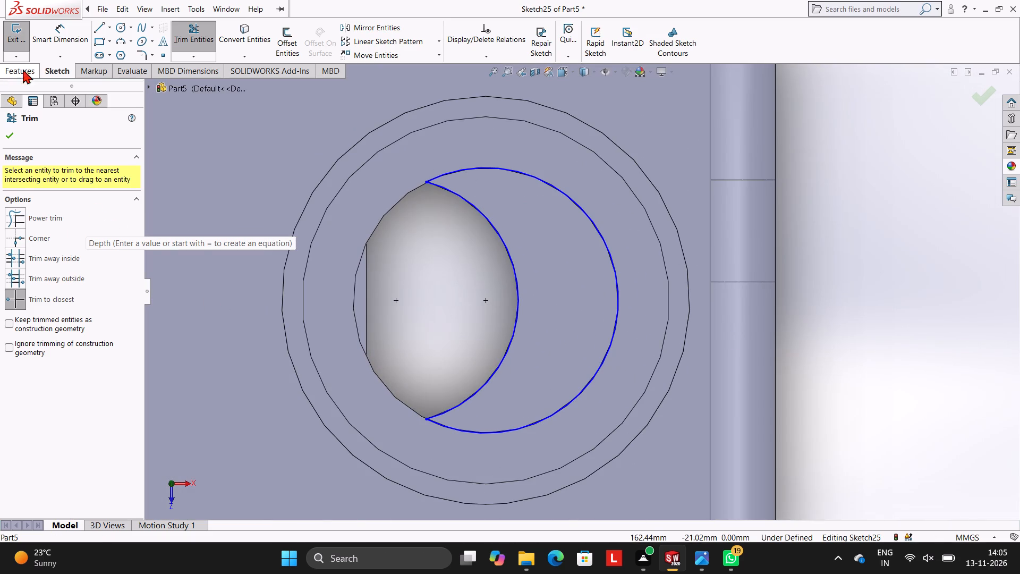
{"action": "left_click", "coordinate": [48, 39]}
{"action": "left_click", "coordinate": [618, 318]}
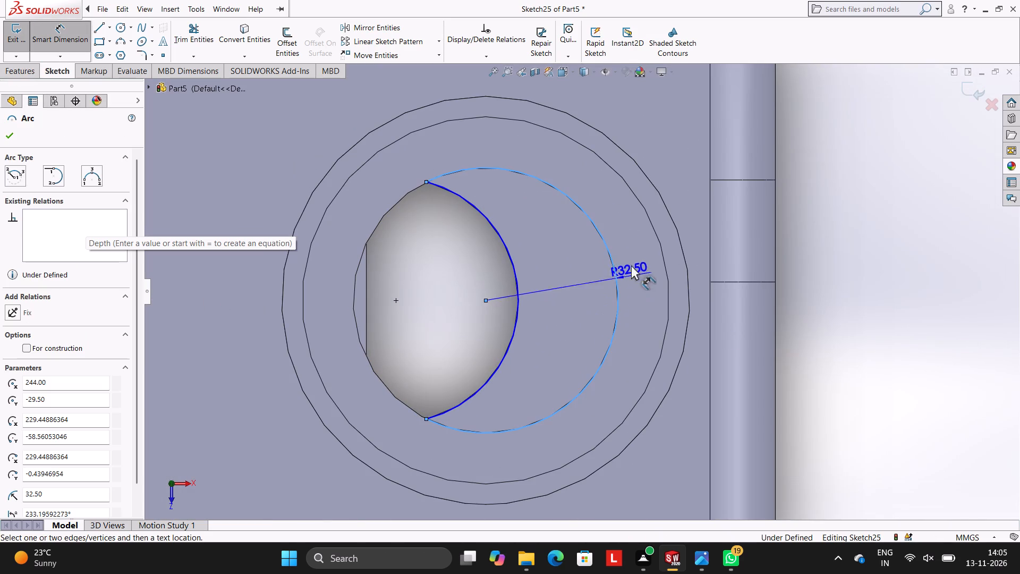
{"action": "left_click", "coordinate": [660, 191]}
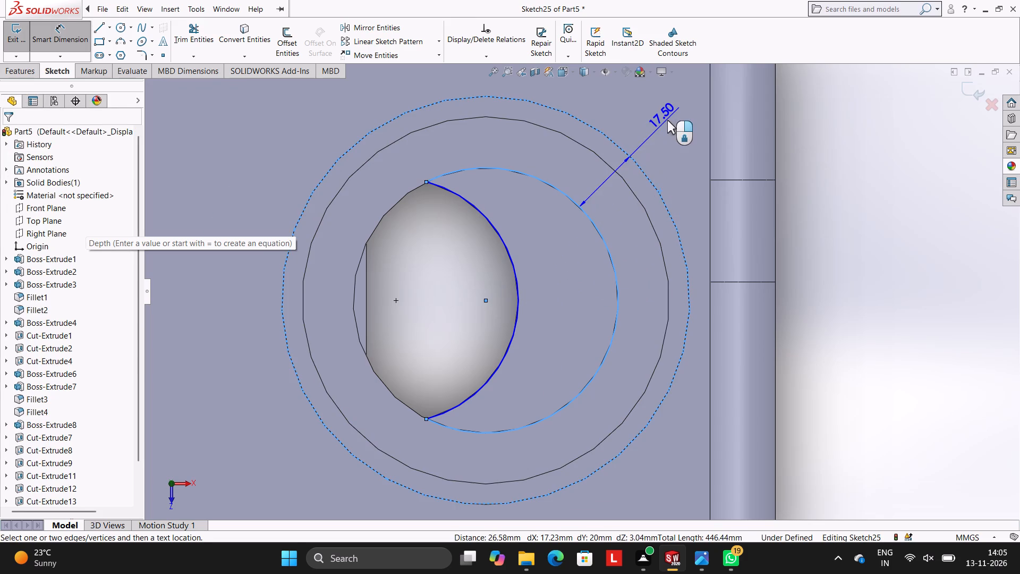
{"action": "left_click", "coordinate": [667, 120]}
{"action": "left_click", "coordinate": [625, 101]}
{"action": "left_click", "coordinate": [626, 204]}
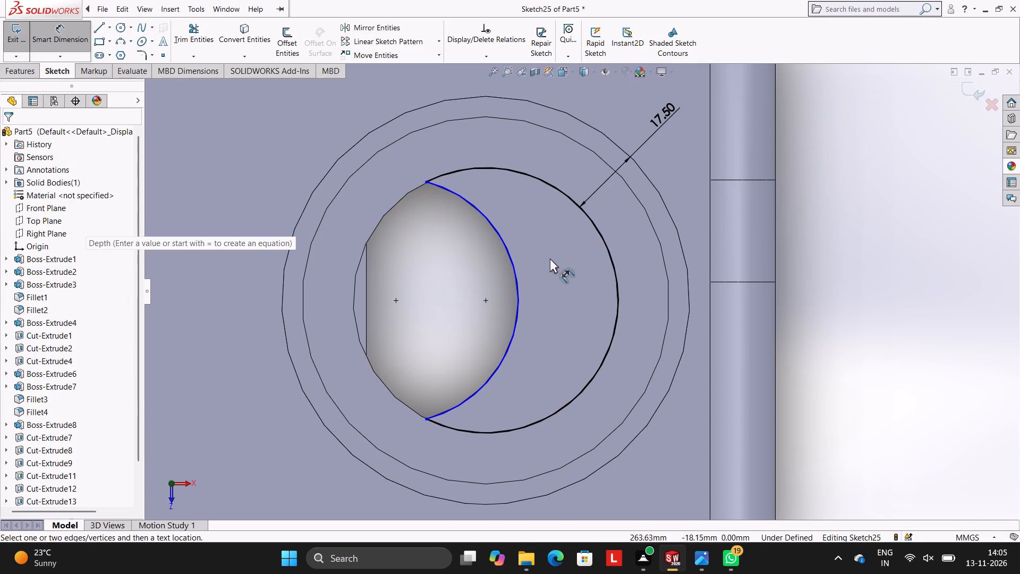
Dimension the radius of the crescent's inner arc at 30 mm.
{"action": "left_click", "coordinate": [512, 263]}
{"action": "left_click", "coordinate": [551, 260]}
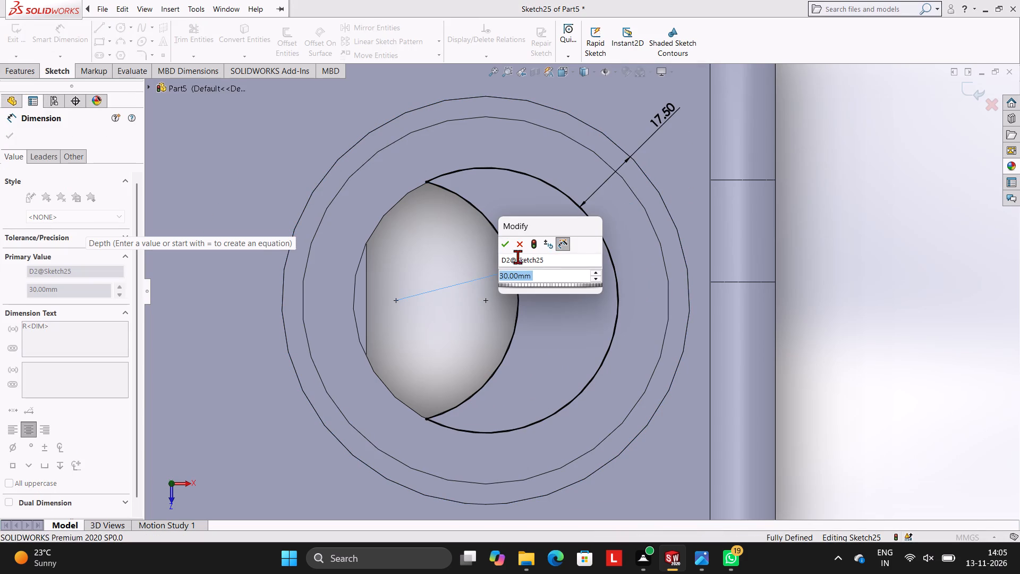
{"action": "left_click", "coordinate": [505, 245]}
{"action": "left_click", "coordinate": [465, 229]}
Make a blind extruded cut 50 mm deep from the crescent profile on the bore floor.
{"action": "middle_click_drag", "start_coordinate": [606, 298], "coordinate": [608, 284]}
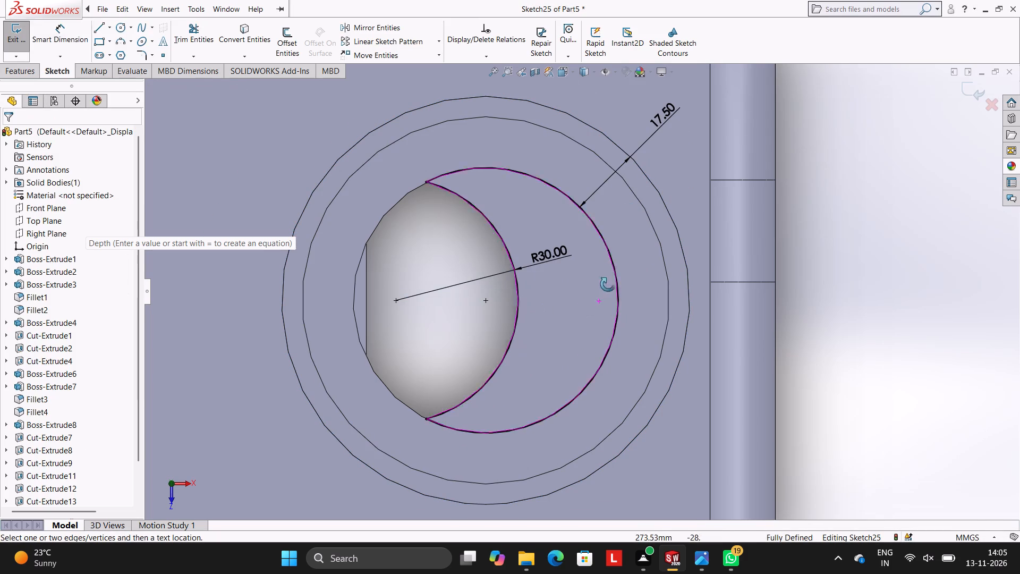
{"action": "middle_click_drag", "start_coordinate": [608, 284], "coordinate": [609, 267]}
{"action": "middle_click_drag", "start_coordinate": [595, 283], "coordinate": [599, 300]}
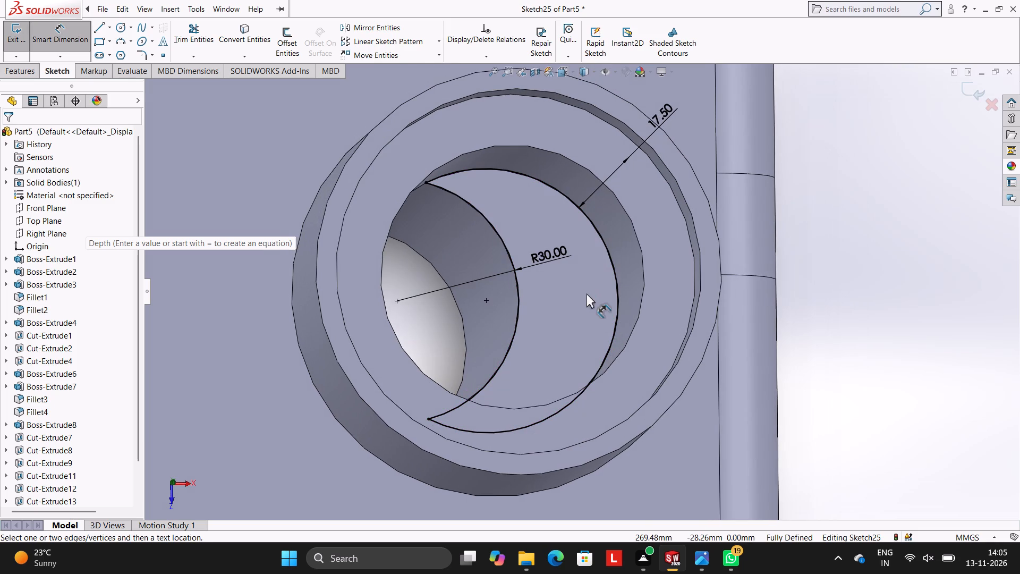
{"action": "key", "text": "ctrl+8"}
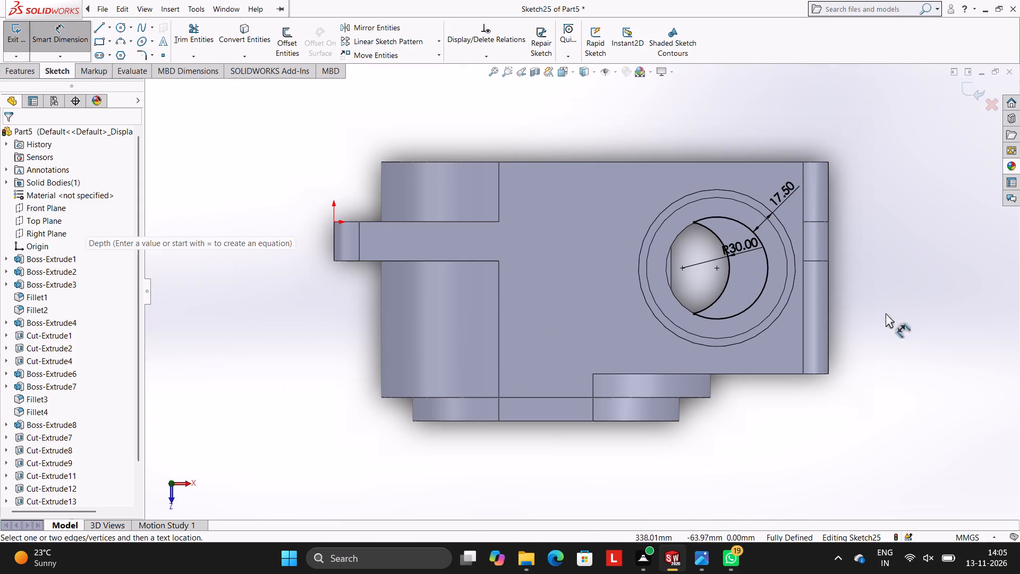
{"action": "scroll", "coordinate": [913, 299], "scroll_direction": "down", "scroll_amount": 3}
{"action": "scroll", "coordinate": [670, 289], "scroll_direction": "down", "scroll_amount": 3}
{"action": "scroll", "coordinate": [699, 282], "scroll_direction": "up", "scroll_amount": 3}
{"action": "scroll", "coordinate": [591, 178], "scroll_direction": "down", "scroll_amount": 1}
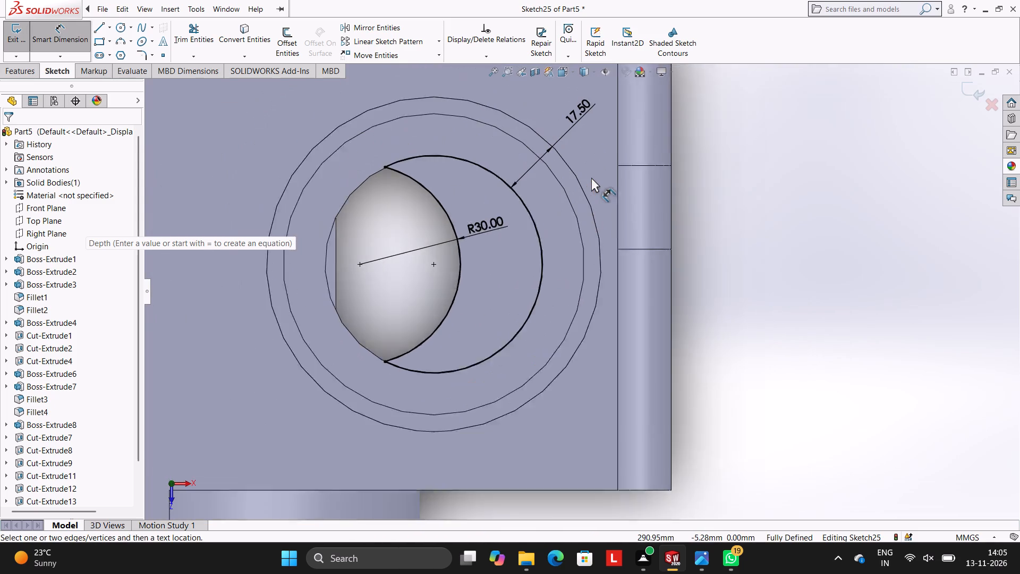
{"action": "scroll", "coordinate": [591, 178], "scroll_direction": "down", "scroll_amount": 1}
{"action": "scroll", "coordinate": [591, 178], "scroll_direction": "up", "scroll_amount": 2}
{"action": "left_click", "coordinate": [23, 71]}
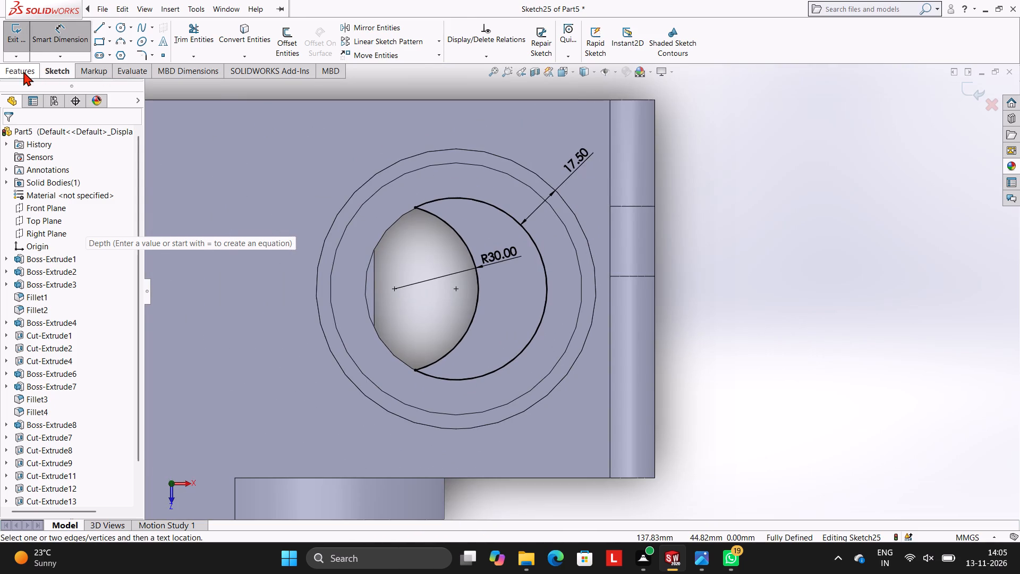
{"action": "left_click", "coordinate": [172, 46]}
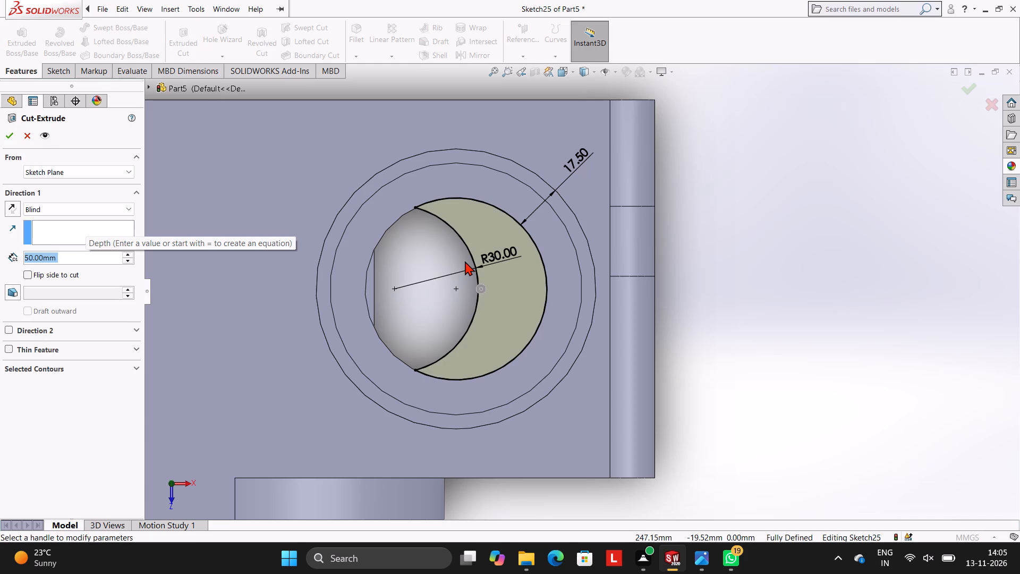
{"action": "middle_click_drag", "start_coordinate": [491, 294], "coordinate": [518, 219]}
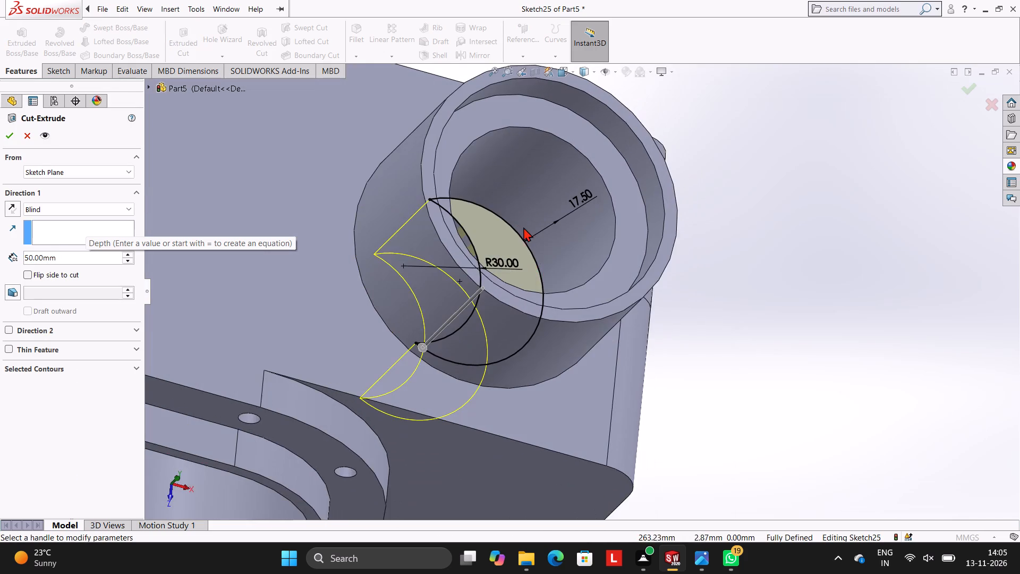
{"action": "middle_click_drag", "start_coordinate": [582, 300], "coordinate": [566, 197]}
{"action": "scroll", "coordinate": [607, 282], "scroll_direction": "up", "scroll_amount": 3}
{"action": "middle_click_drag", "start_coordinate": [631, 289], "coordinate": [693, 250]}
{"action": "left_click", "coordinate": [8, 136]}
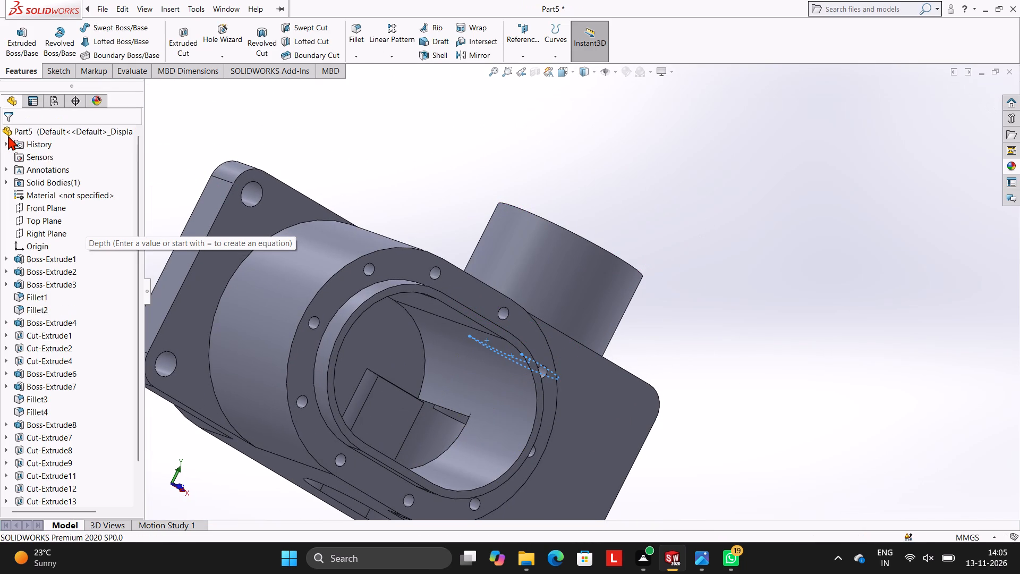
{"action": "left_click", "coordinate": [309, 149]}
Examine the opened passage between the boss bore, the side slot and the flanged oval cavity from several directions.
{"action": "middle_click_drag", "start_coordinate": [390, 193], "coordinate": [341, 239]}
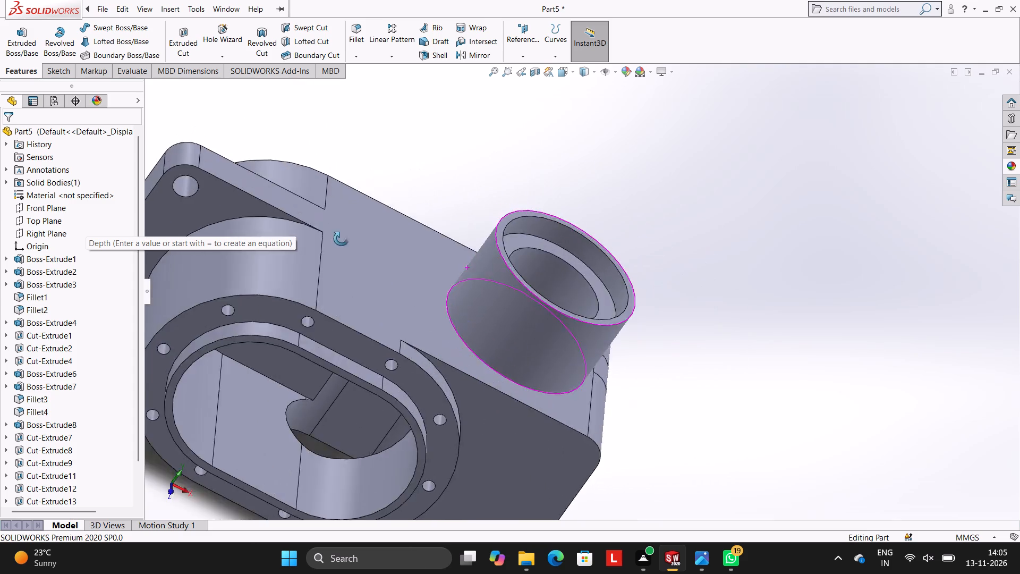
{"action": "middle_click_drag", "start_coordinate": [341, 239], "coordinate": [450, 283]}
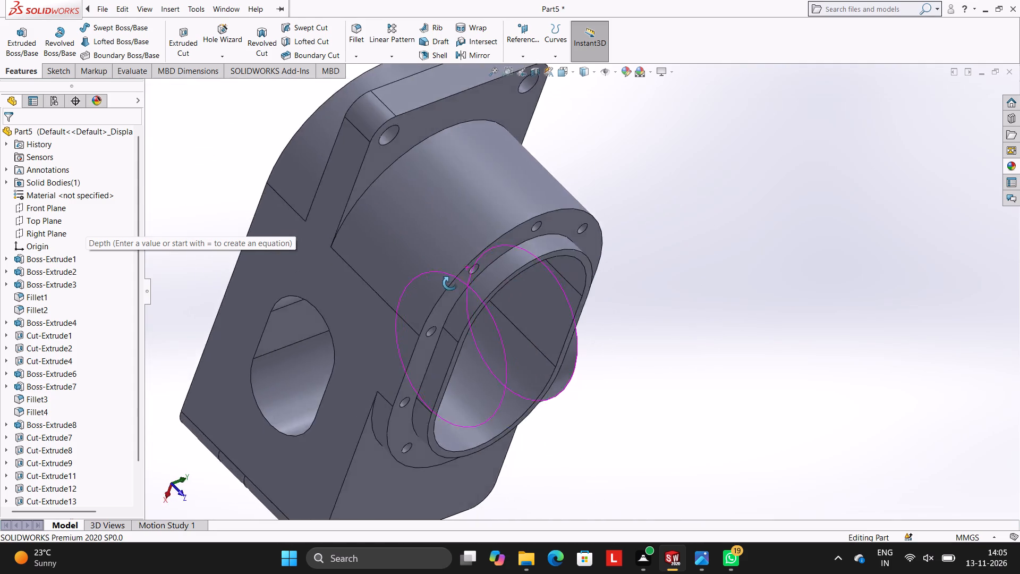
{"action": "middle_click_drag", "start_coordinate": [450, 283], "coordinate": [492, 302]}
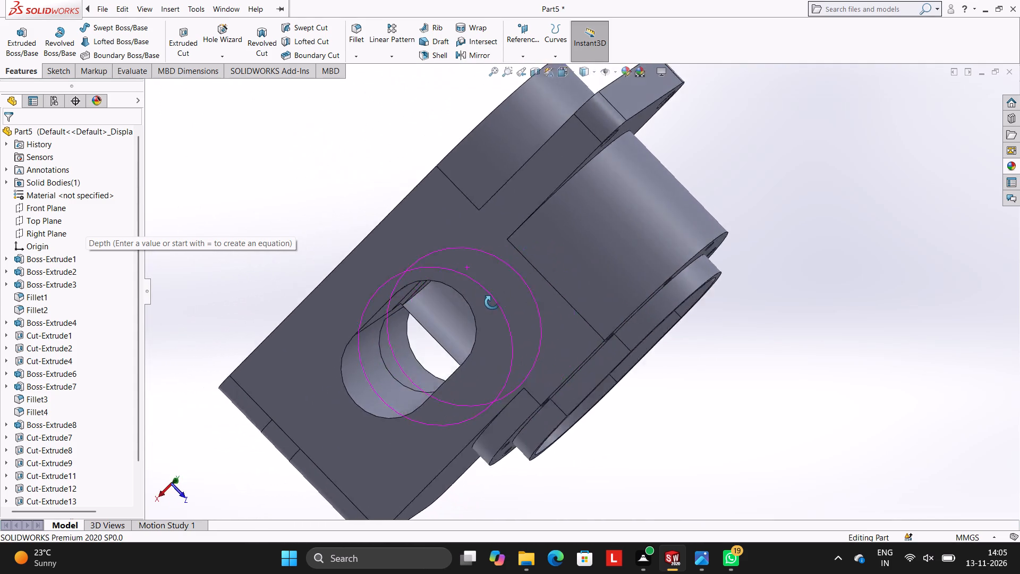
{"action": "middle_click_drag", "start_coordinate": [492, 302], "coordinate": [433, 184]}
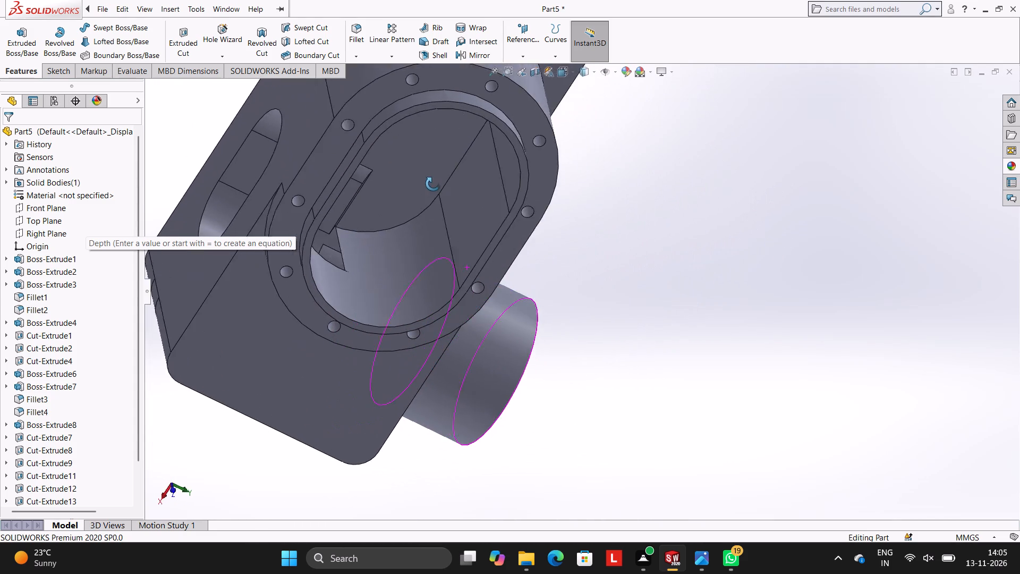
{"action": "middle_click_drag", "start_coordinate": [433, 184], "coordinate": [422, 180]}
{"action": "middle_click_drag", "start_coordinate": [449, 216], "coordinate": [522, 260]}
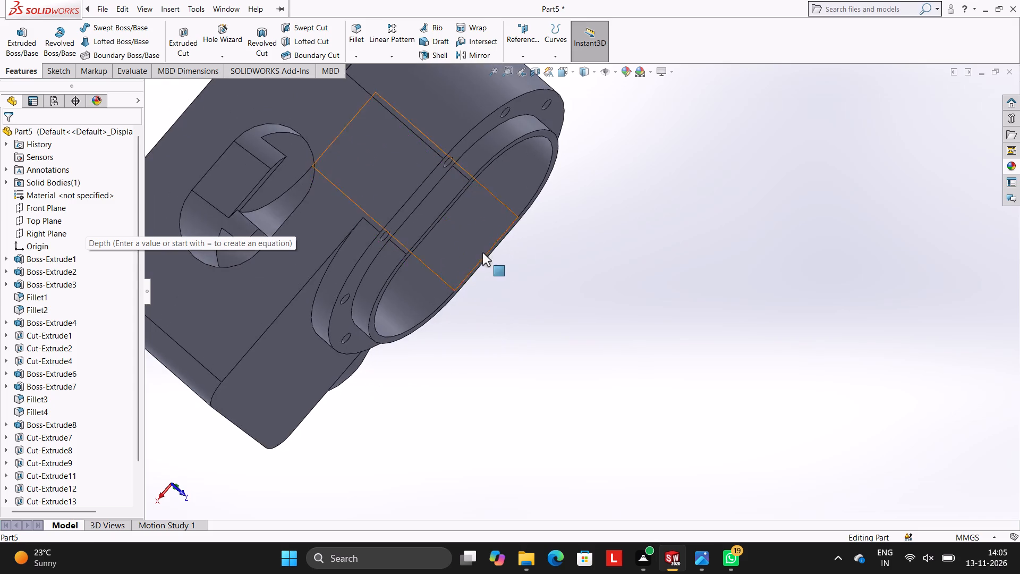
{"action": "scroll", "coordinate": [481, 252], "scroll_direction": "up", "scroll_amount": 2}
{"action": "middle_click_drag", "start_coordinate": [523, 272], "coordinate": [534, 257]}
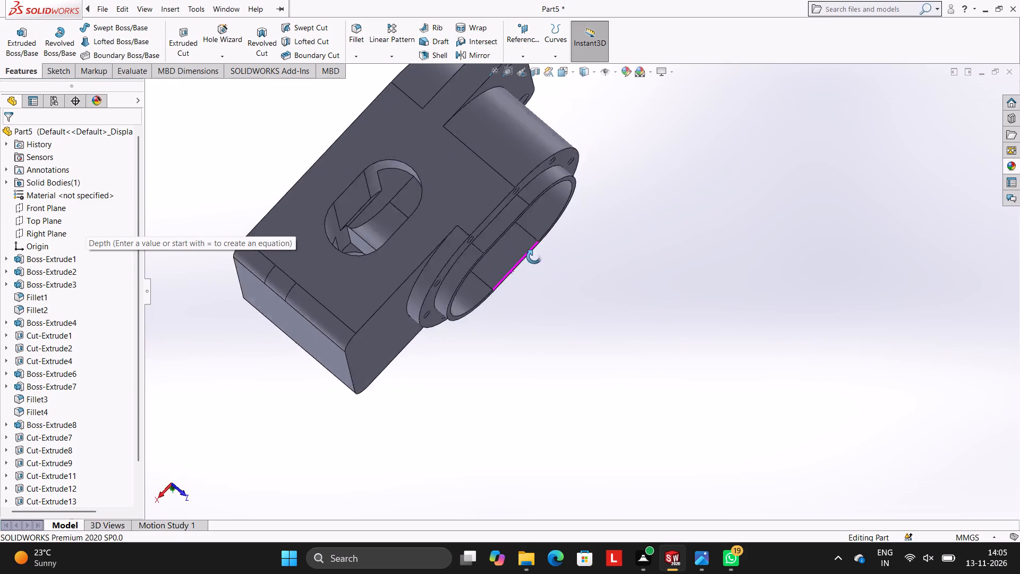
{"action": "middle_click_drag", "start_coordinate": [534, 257], "coordinate": [492, 257]}
{"action": "scroll", "coordinate": [456, 240], "scroll_direction": "up", "scroll_amount": 2}
{"action": "middle_click_drag", "start_coordinate": [477, 261], "coordinate": [469, 318]}
{"action": "scroll", "coordinate": [457, 259], "scroll_direction": "down", "scroll_amount": 3}
{"action": "middle_click_drag", "start_coordinate": [506, 254], "coordinate": [390, 251]}
{"action": "scroll", "coordinate": [583, 289], "scroll_direction": "up", "scroll_amount": 1}
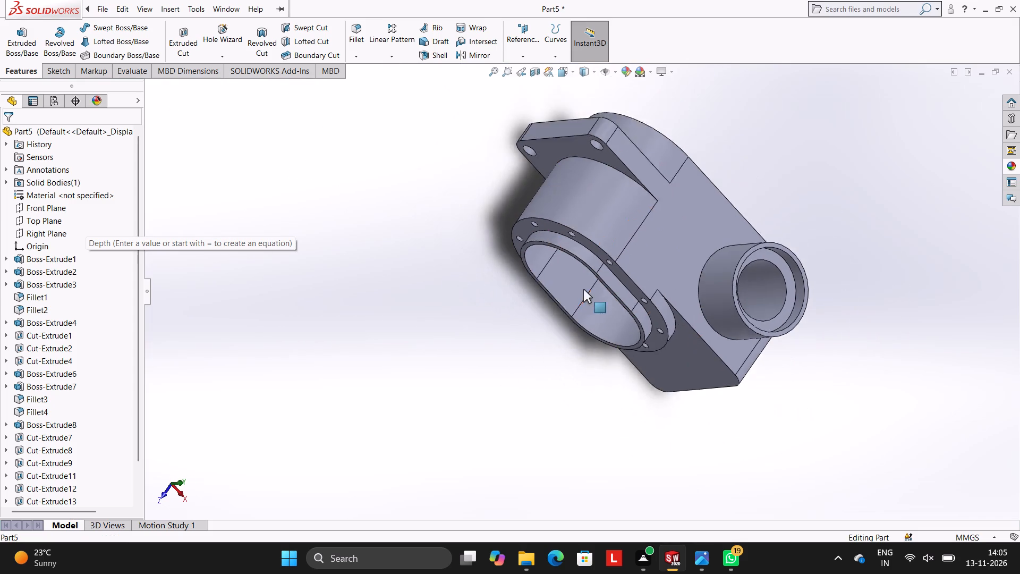
{"action": "scroll", "coordinate": [583, 289], "scroll_direction": "up", "scroll_amount": 2}
{"action": "middle_click_drag", "start_coordinate": [644, 305], "coordinate": [666, 297]}
{"action": "scroll", "coordinate": [467, 318], "scroll_direction": "down", "scroll_amount": 3}
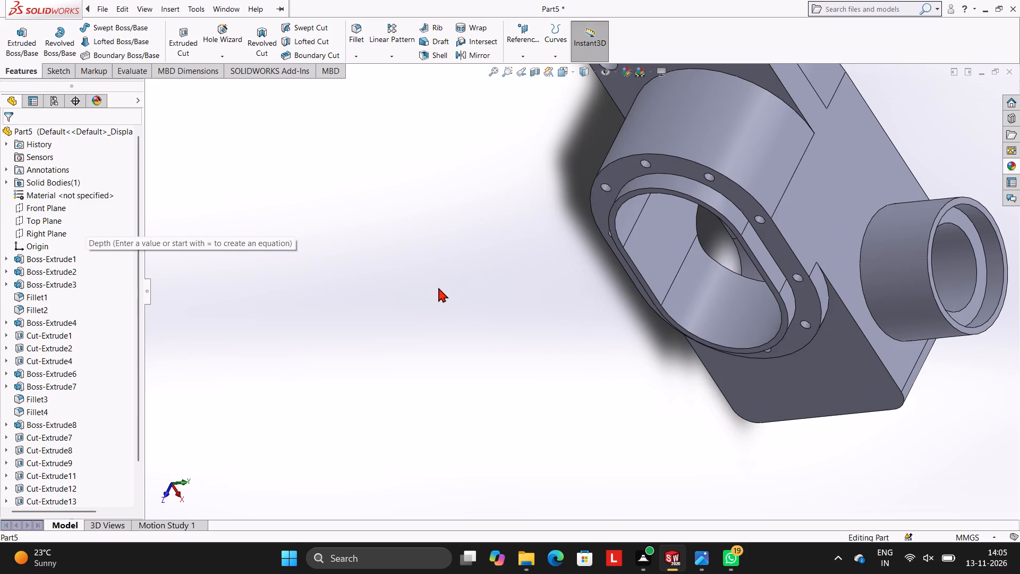
{"action": "scroll", "coordinate": [568, 282], "scroll_direction": "up", "scroll_amount": 6}
{"action": "middle_click_drag", "start_coordinate": [693, 261], "coordinate": [567, 263]}
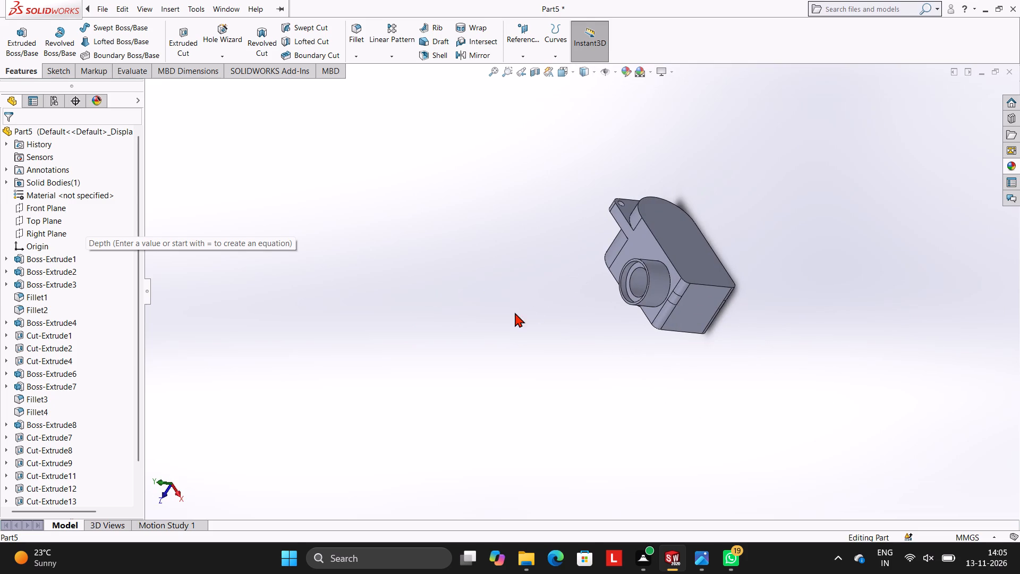
{"action": "middle_click_drag", "start_coordinate": [736, 264], "coordinate": [751, 270]}
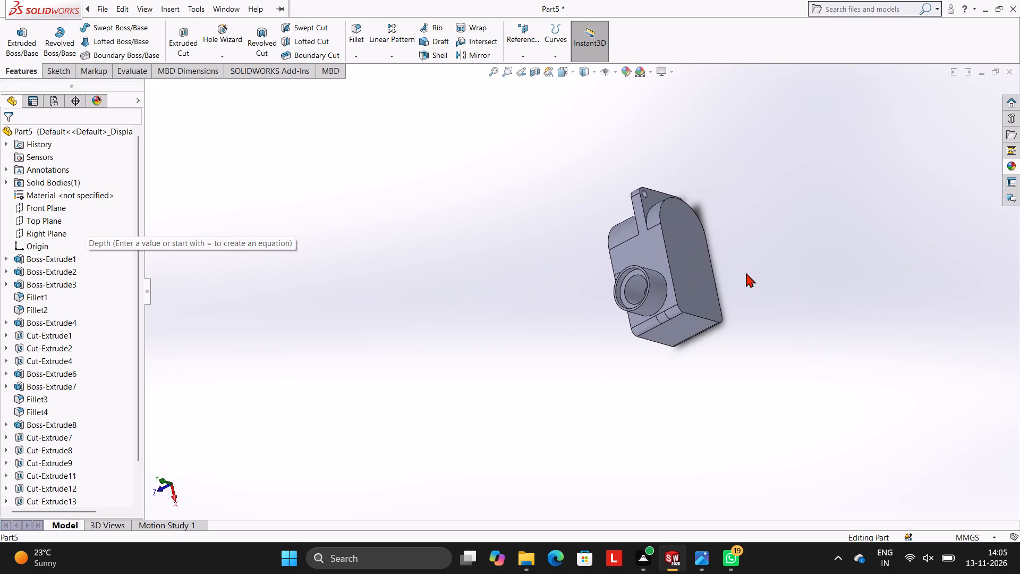
{"action": "middle_click_drag", "start_coordinate": [711, 272], "coordinate": [754, 294]}
{"action": "scroll", "coordinate": [729, 282], "scroll_direction": "down", "scroll_amount": 6}
{"action": "middle_click_drag", "start_coordinate": [562, 303], "coordinate": [690, 274]}
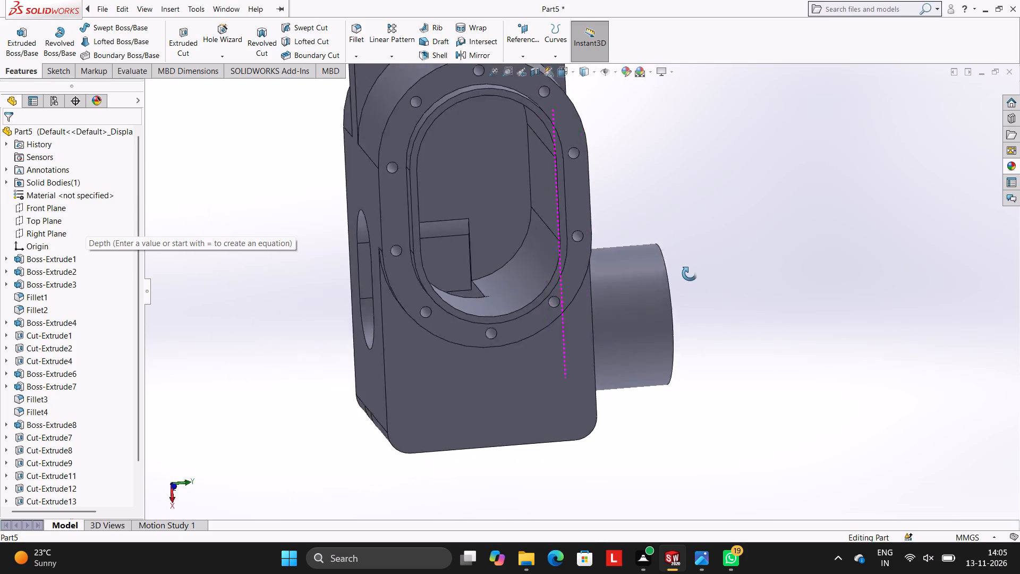
{"action": "middle_click_drag", "start_coordinate": [690, 274], "coordinate": [780, 316]}
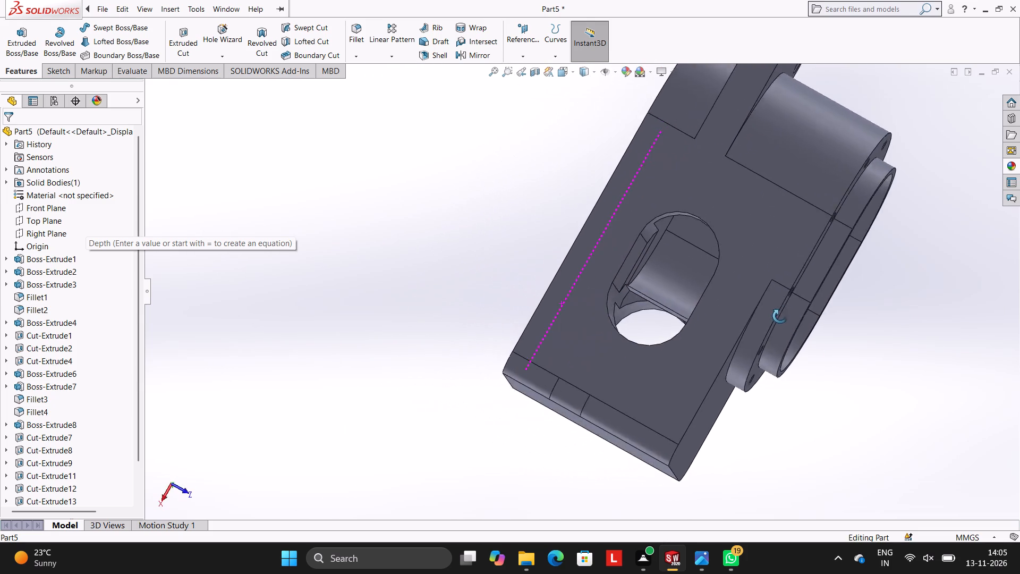
{"action": "middle_click_drag", "start_coordinate": [780, 316], "coordinate": [690, 276]}
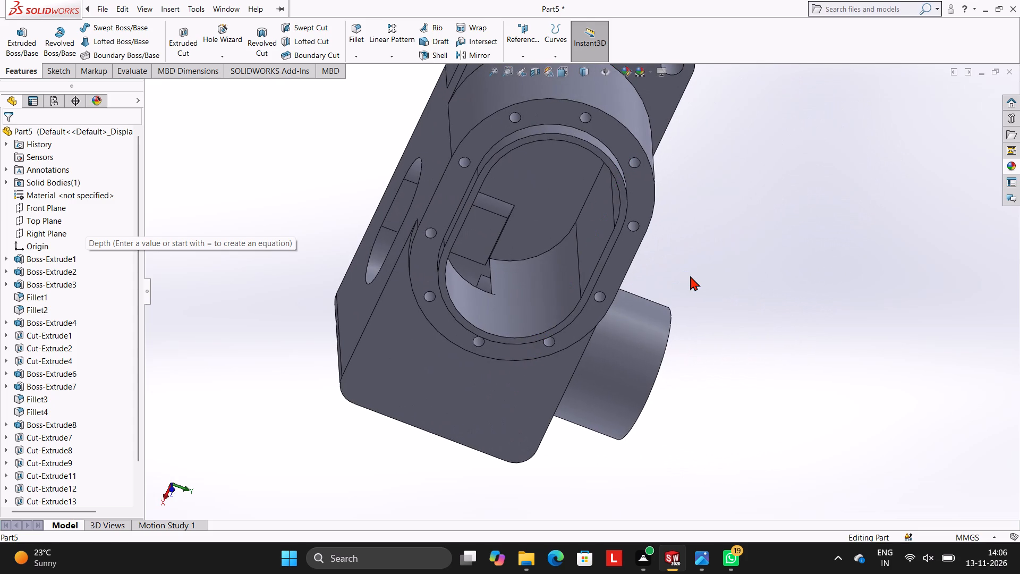
{"action": "middle_click_drag", "start_coordinate": [637, 276], "coordinate": [623, 279]}
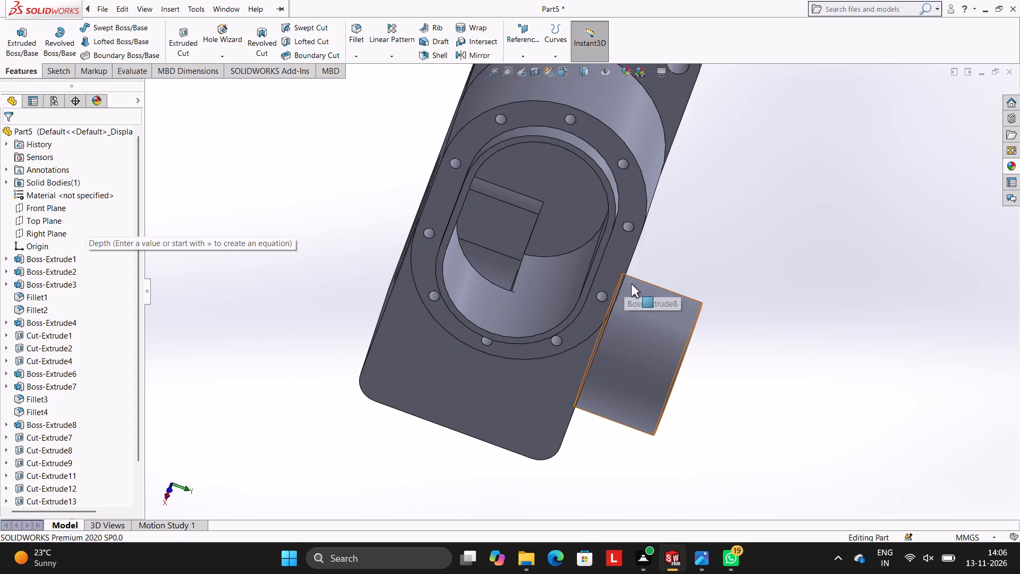
{"action": "middle_click_drag", "start_coordinate": [683, 257], "coordinate": [712, 260]}
{"action": "scroll", "coordinate": [707, 260], "scroll_direction": "up", "scroll_amount": 2}
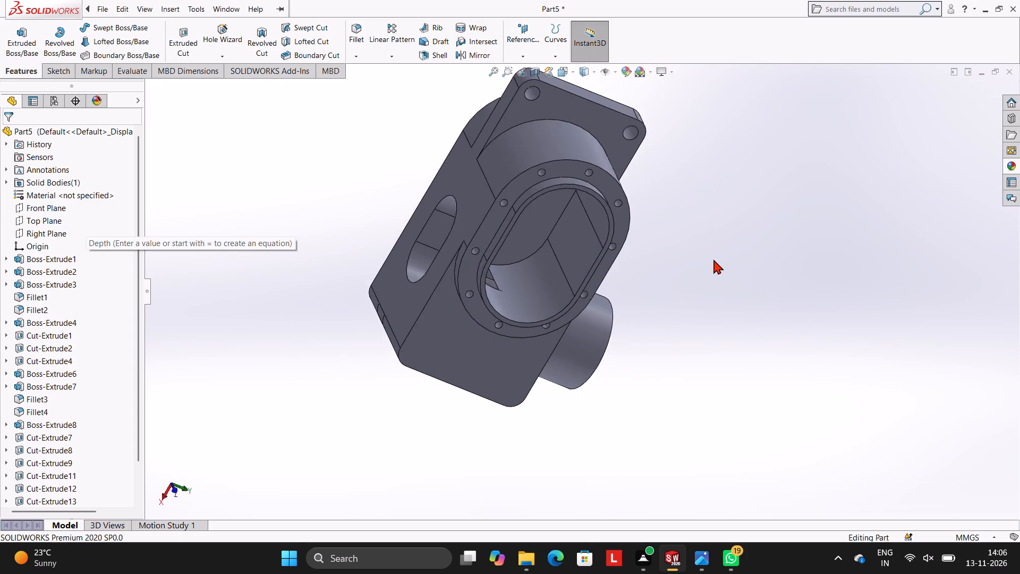
{"action": "middle_click_drag", "start_coordinate": [733, 263], "coordinate": [805, 315]}
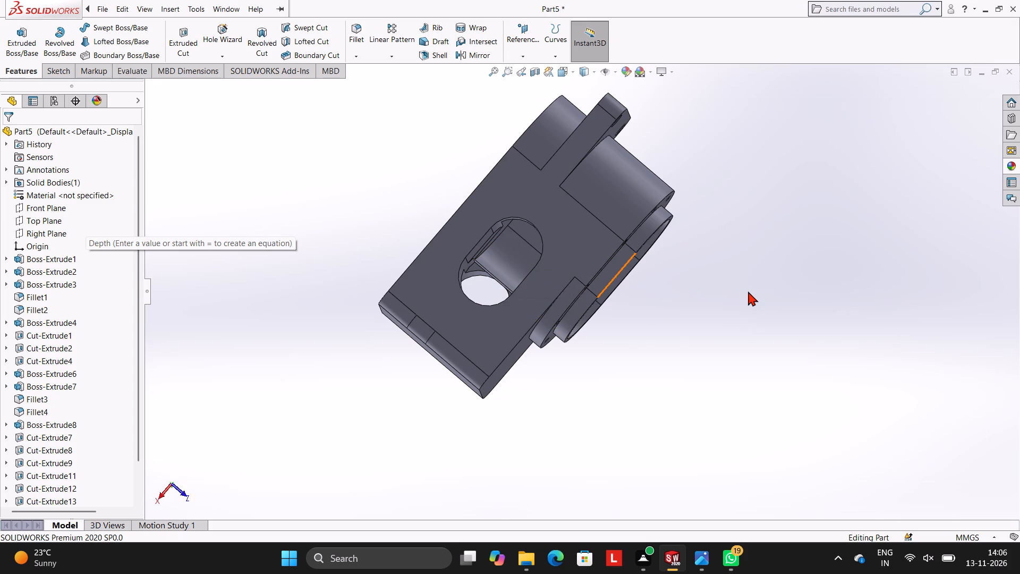
{"action": "middle_click_drag", "start_coordinate": [728, 288], "coordinate": [720, 303]}
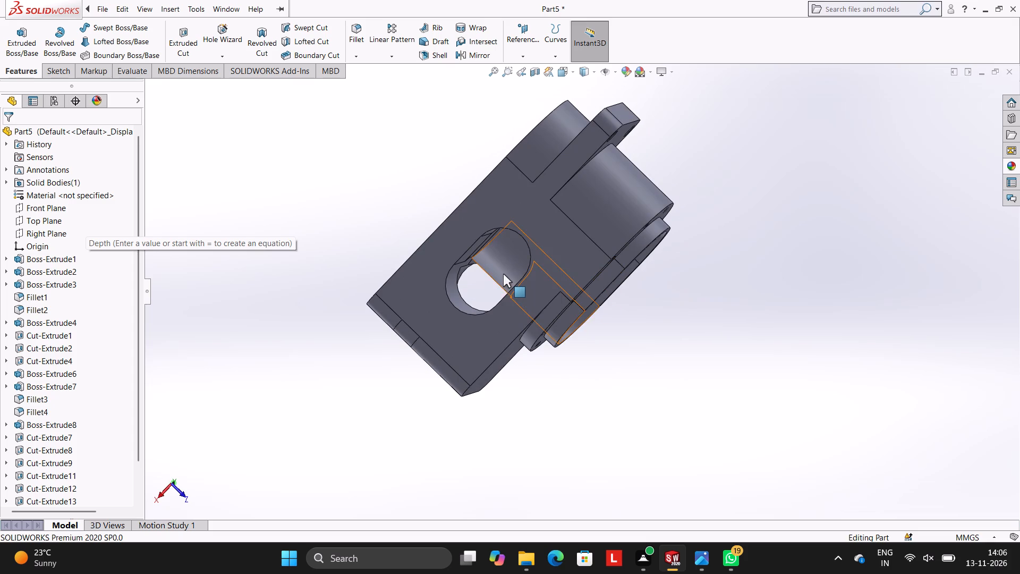
{"action": "middle_click_drag", "start_coordinate": [709, 246], "coordinate": [700, 239]}
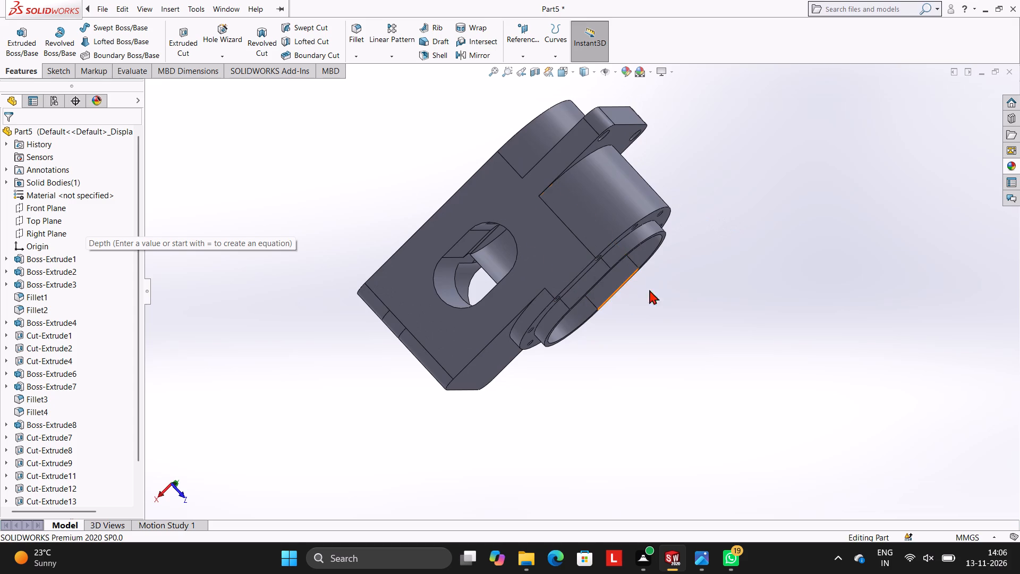
{"action": "middle_click_drag", "start_coordinate": [779, 262], "coordinate": [683, 204]}
{"action": "scroll", "coordinate": [671, 222], "scroll_direction": "down", "scroll_amount": 1}
{"action": "middle_click_drag", "start_coordinate": [681, 224], "coordinate": [690, 231]}
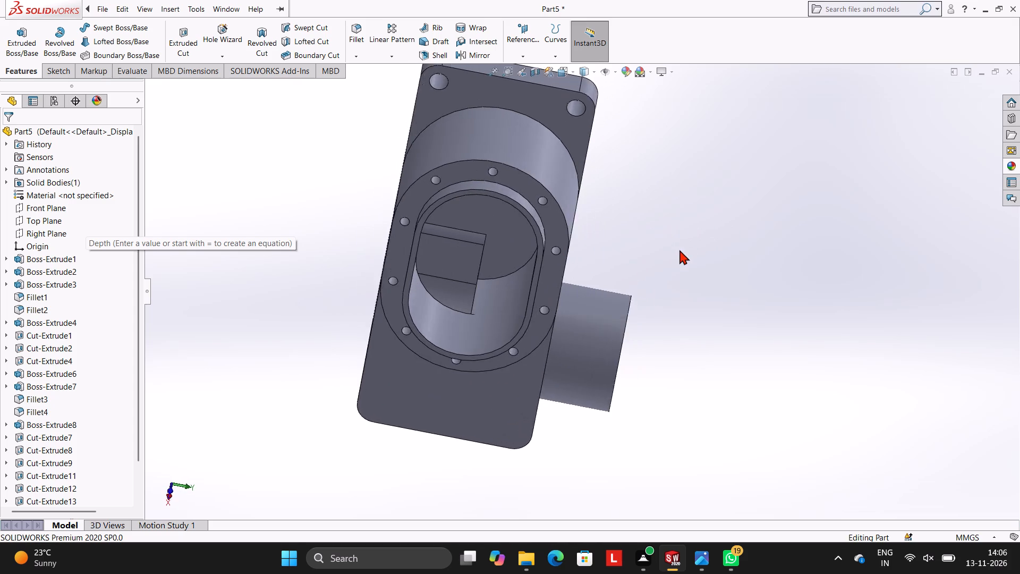
{"action": "scroll", "coordinate": [683, 263], "scroll_direction": "down", "scroll_amount": 3}
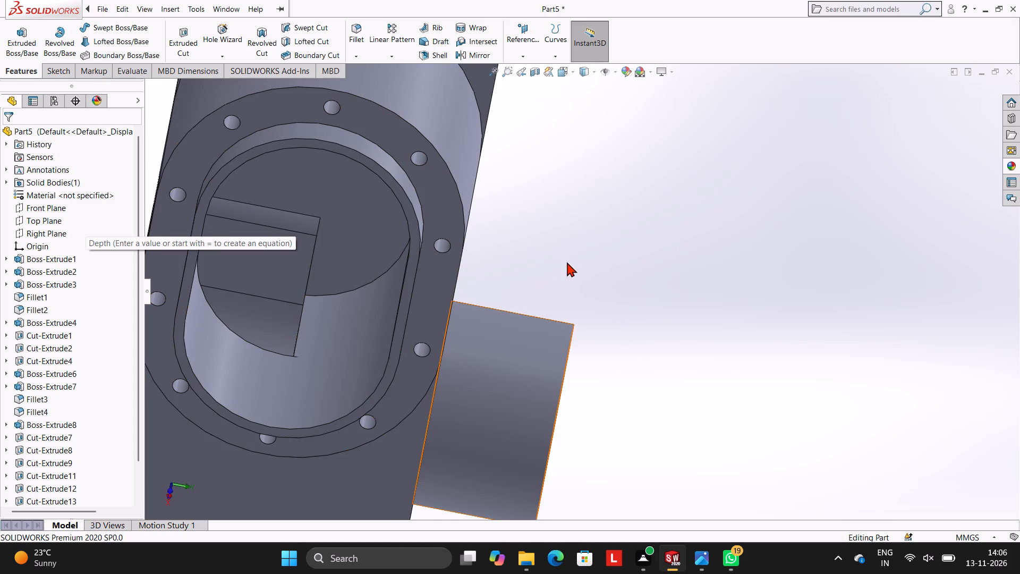
Examine the oval cavity's floor, the cut-out in it and the side slot's interior from several directions.
{"action": "middle_click_drag", "start_coordinate": [579, 266], "coordinate": [587, 271]}
{"action": "scroll", "coordinate": [592, 257], "scroll_direction": "up", "scroll_amount": 4}
{"action": "middle_click_drag", "start_coordinate": [619, 267], "coordinate": [636, 273]}
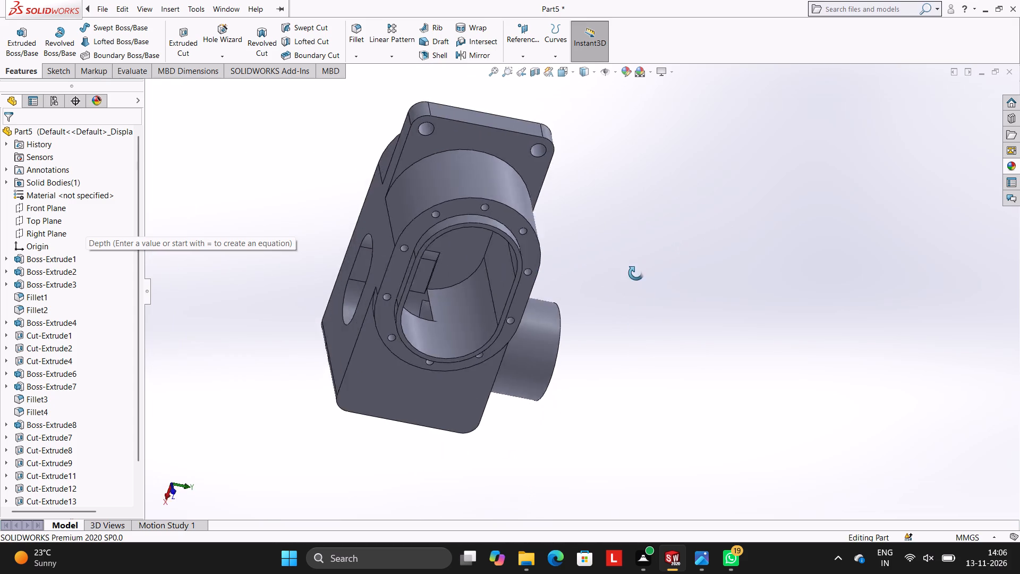
{"action": "middle_click_drag", "start_coordinate": [636, 273], "coordinate": [712, 288]}
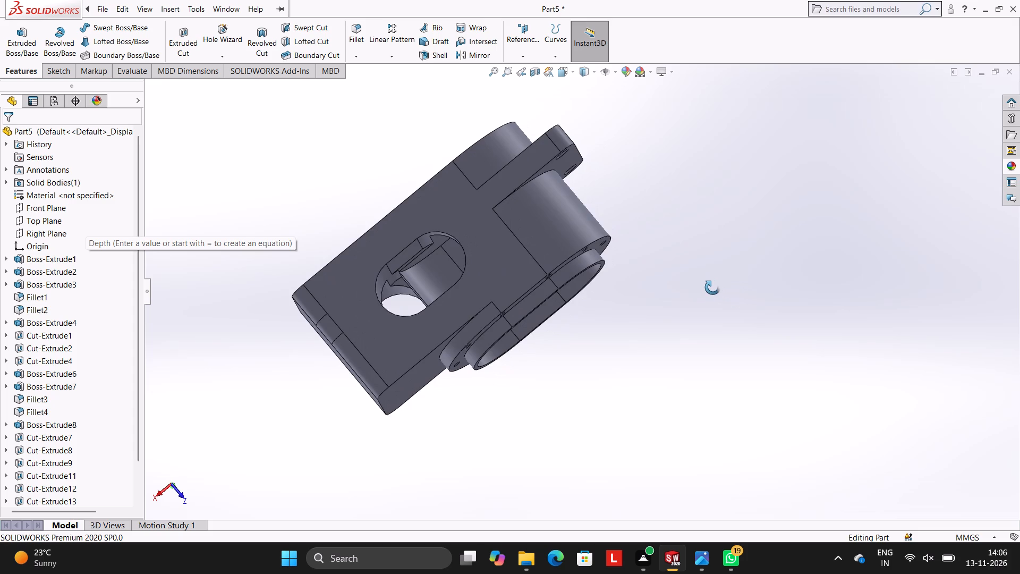
{"action": "middle_click_drag", "start_coordinate": [712, 288], "coordinate": [619, 258]}
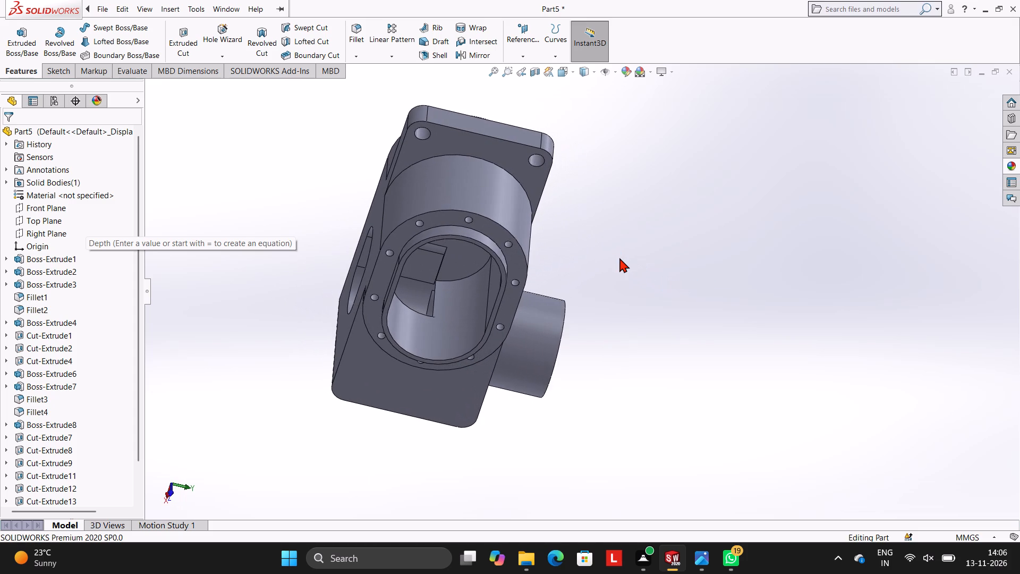
{"action": "left_click", "coordinate": [460, 309]}
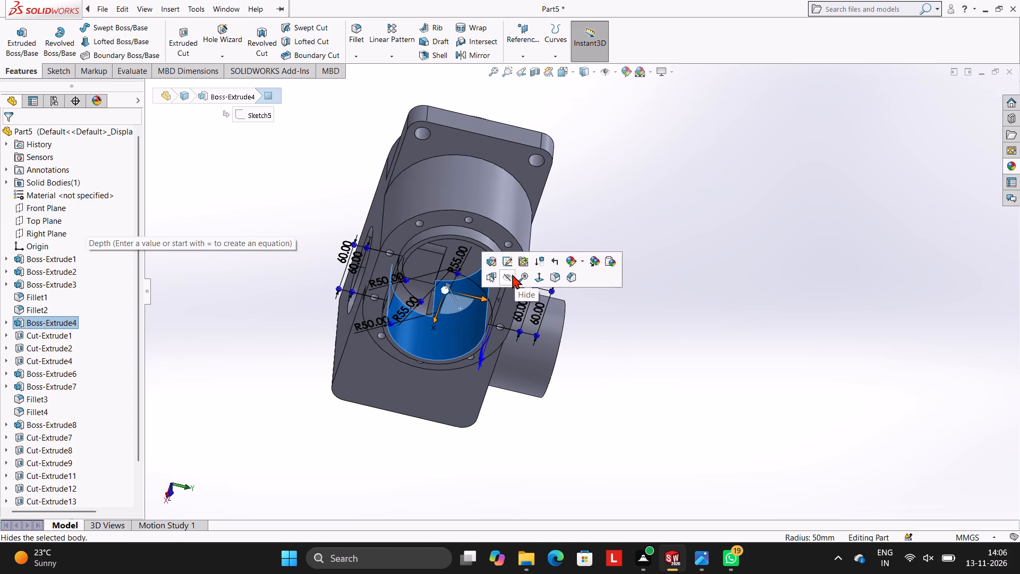
{"action": "key", "text": "Escape"}
{"action": "key", "text": "Escape"}
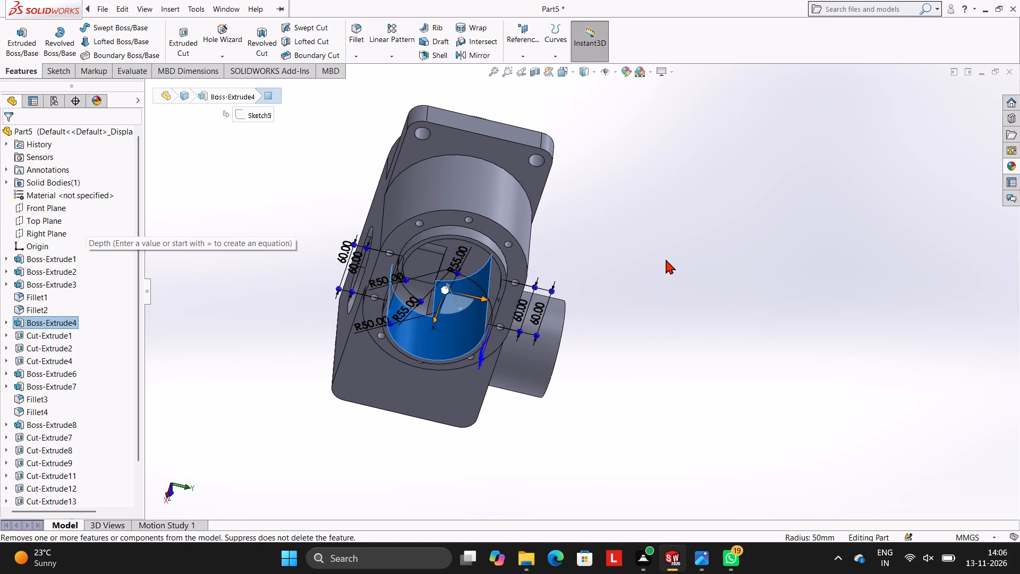
{"action": "middle_click_drag", "start_coordinate": [680, 246], "coordinate": [684, 171]}
{"action": "middle_click_drag", "start_coordinate": [762, 246], "coordinate": [793, 229]}
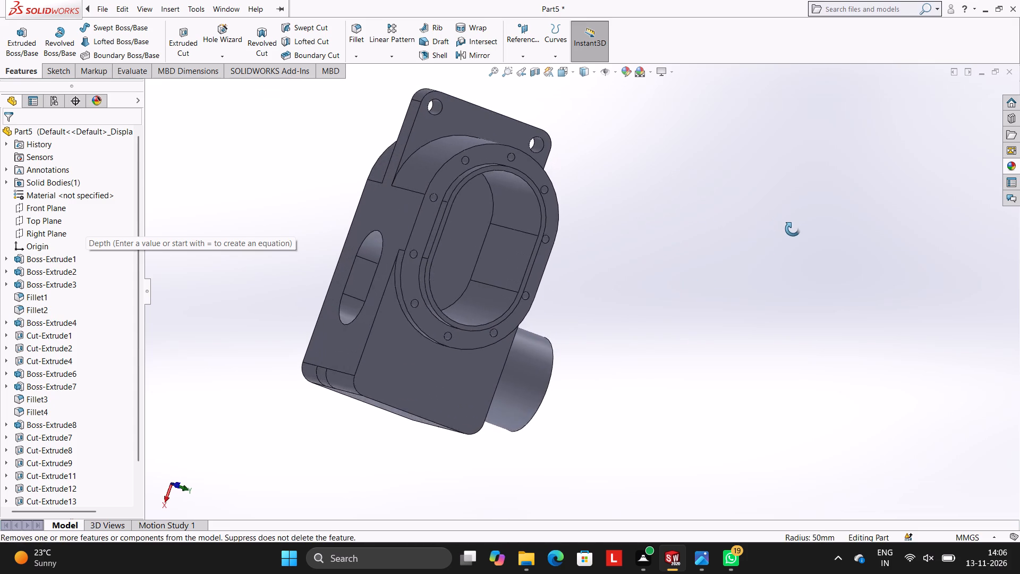
{"action": "middle_click_drag", "start_coordinate": [793, 229], "coordinate": [755, 240]}
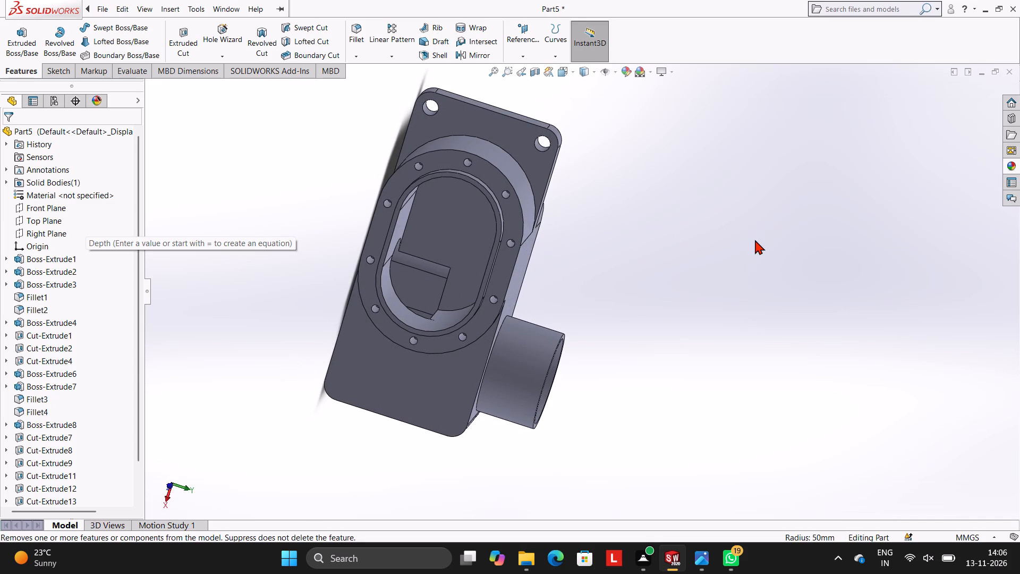
{"action": "middle_click_drag", "start_coordinate": [735, 263], "coordinate": [844, 267]}
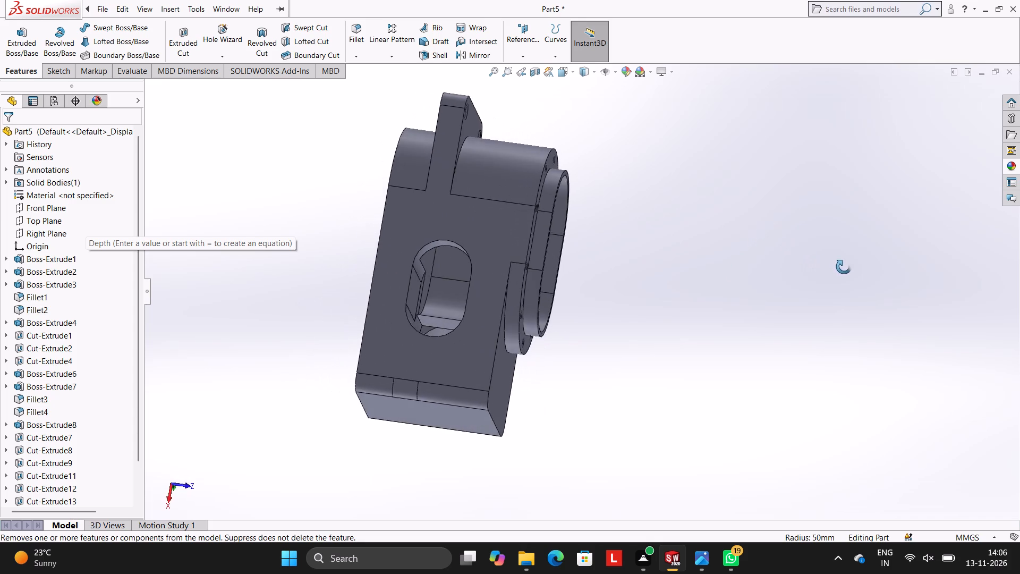
{"action": "middle_click_drag", "start_coordinate": [844, 267], "coordinate": [738, 242]}
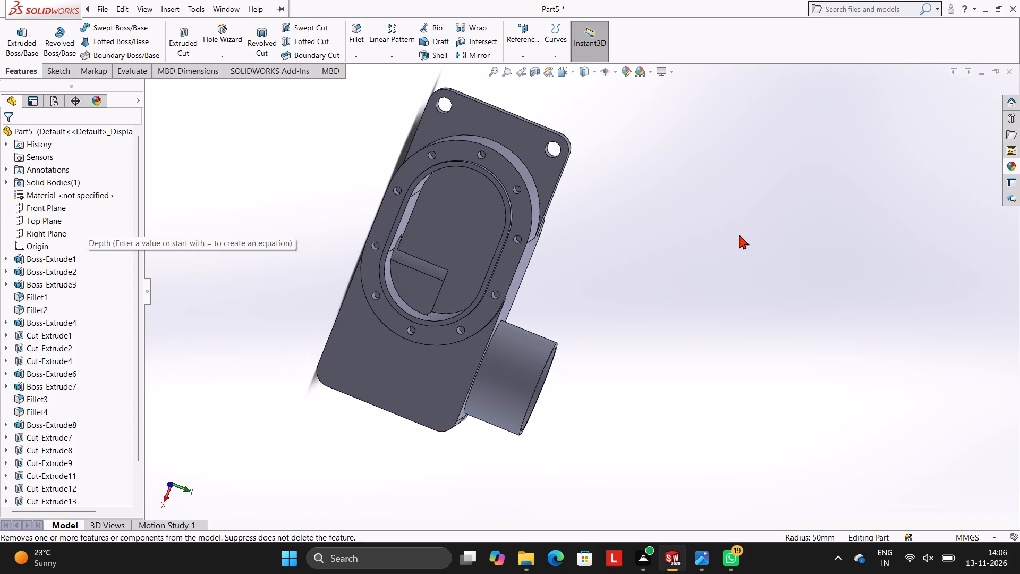
Start a sketch on the oval cavity's floor and draw a 50 mm radius circle concentric with its rounded end nearest the two corner holes.
{"action": "left_click", "coordinate": [459, 231]}
{"action": "left_click", "coordinate": [507, 200]}
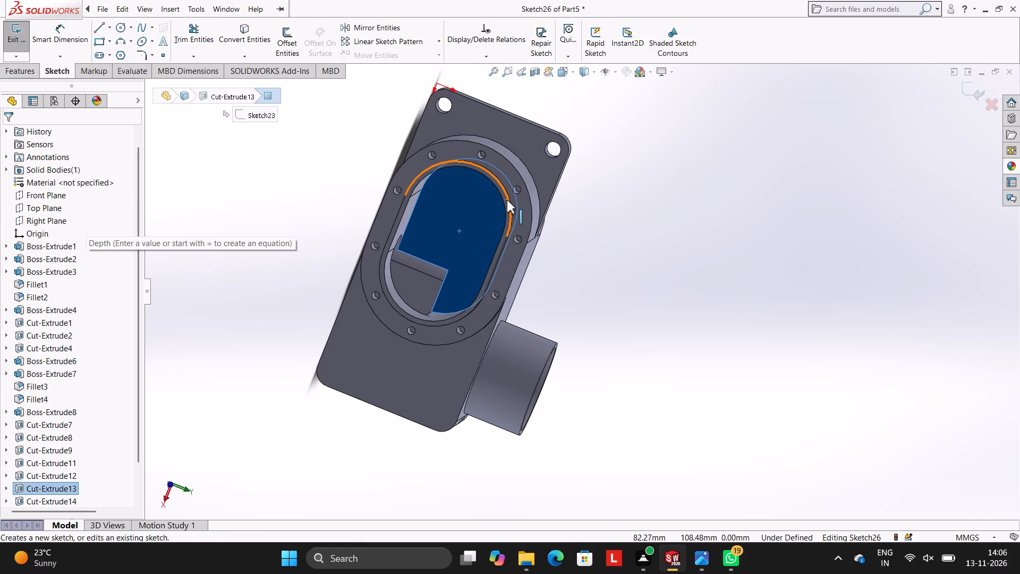
{"action": "key", "text": "ctrl+8"}
{"action": "scroll", "coordinate": [651, 335], "scroll_direction": "up", "scroll_amount": 2}
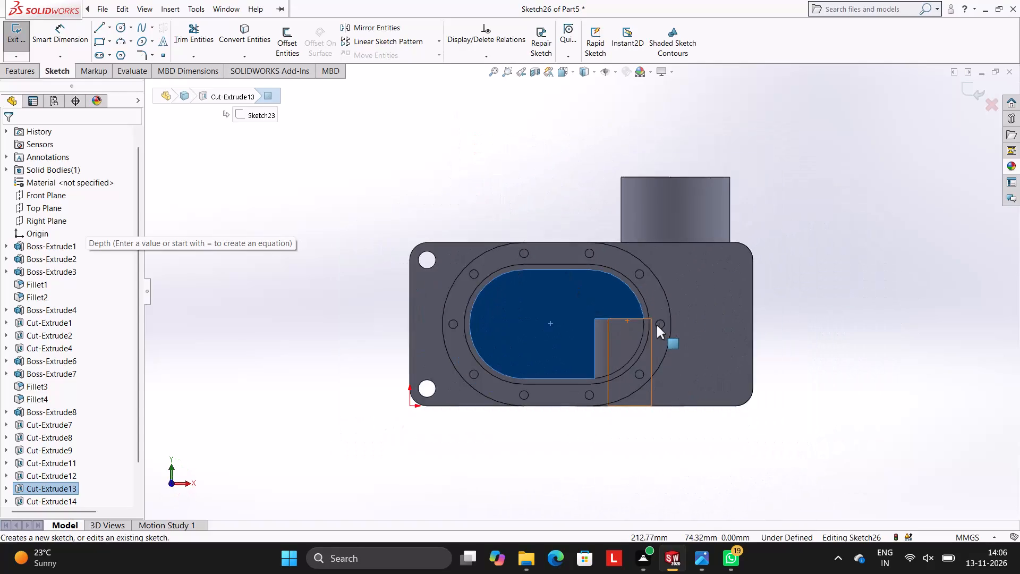
{"action": "scroll", "coordinate": [657, 325], "scroll_direction": "up", "scroll_amount": 1}
{"action": "scroll", "coordinate": [657, 324], "scroll_direction": "down", "scroll_amount": 4}
{"action": "left_click", "coordinate": [116, 23]}
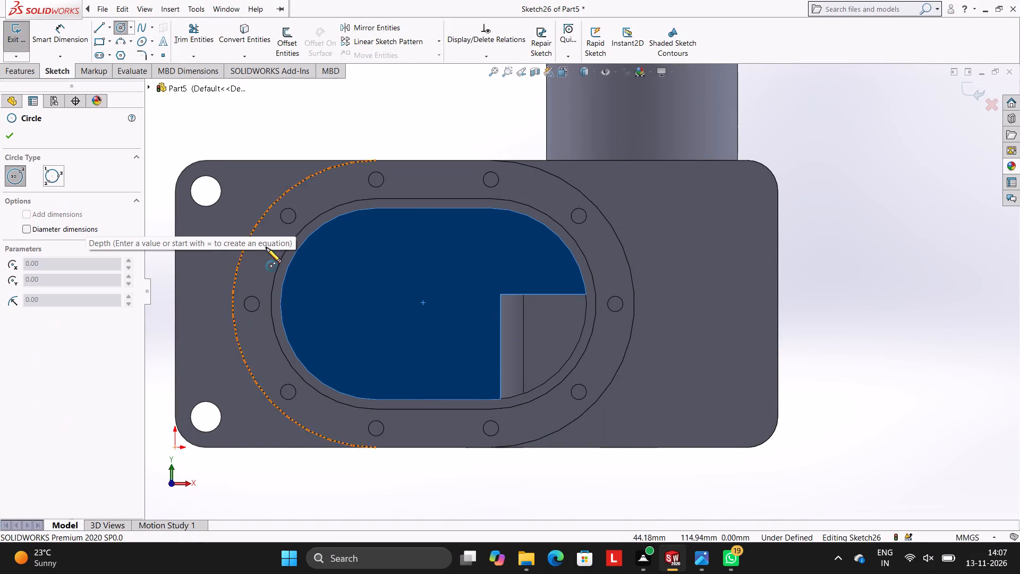
{"action": "left_click", "coordinate": [375, 304]}
{"action": "left_click", "coordinate": [280, 283]}
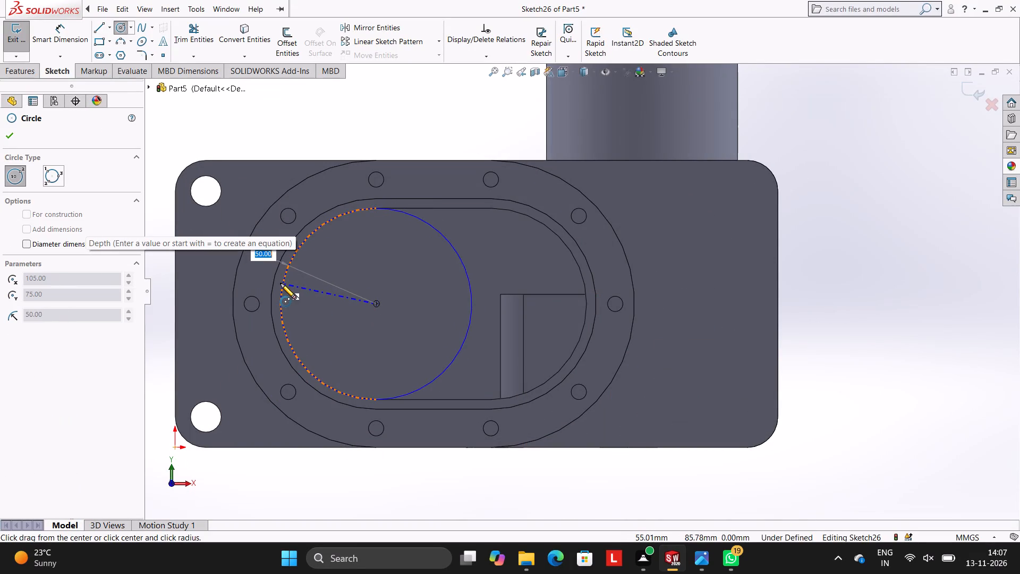
{"action": "key", "text": "Escape"}
{"action": "key", "text": "Escape"}
{"action": "key", "text": "Escape"}
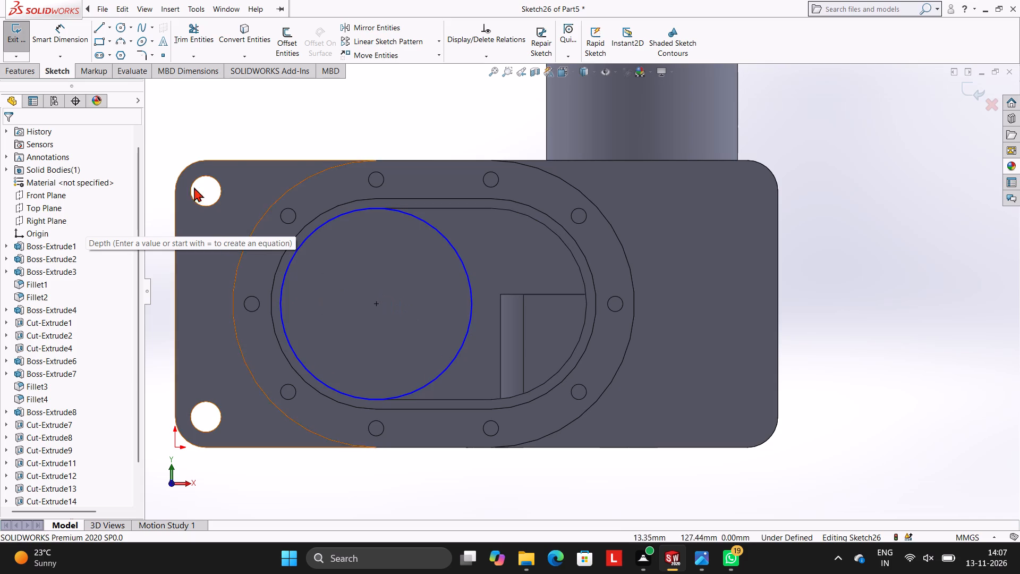
Draw a second circle concentric with the cavity's other rounded end, sized to match that end's edge.
{"action": "left_click", "coordinate": [124, 24]}
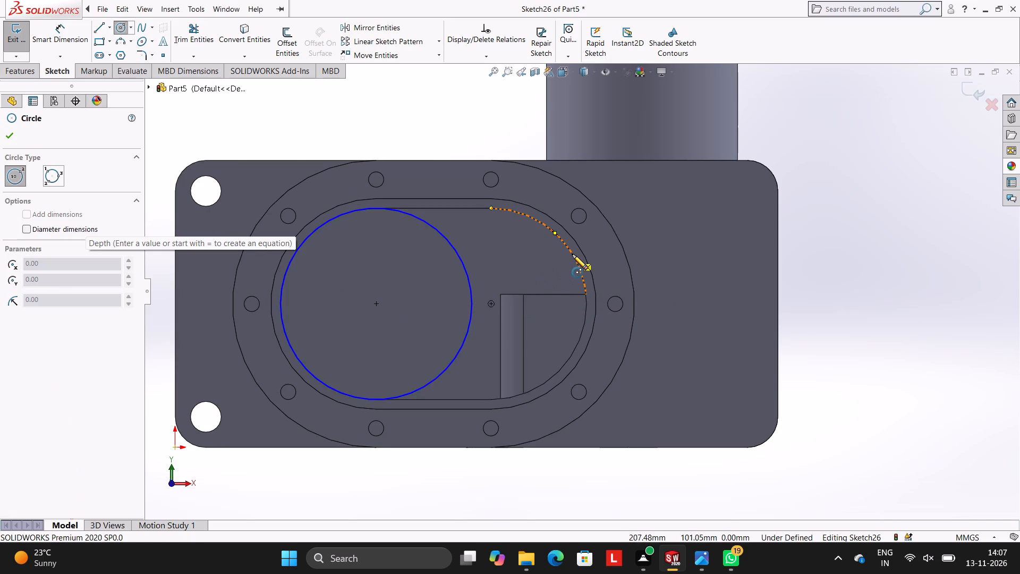
{"action": "left_click", "coordinate": [490, 303]}
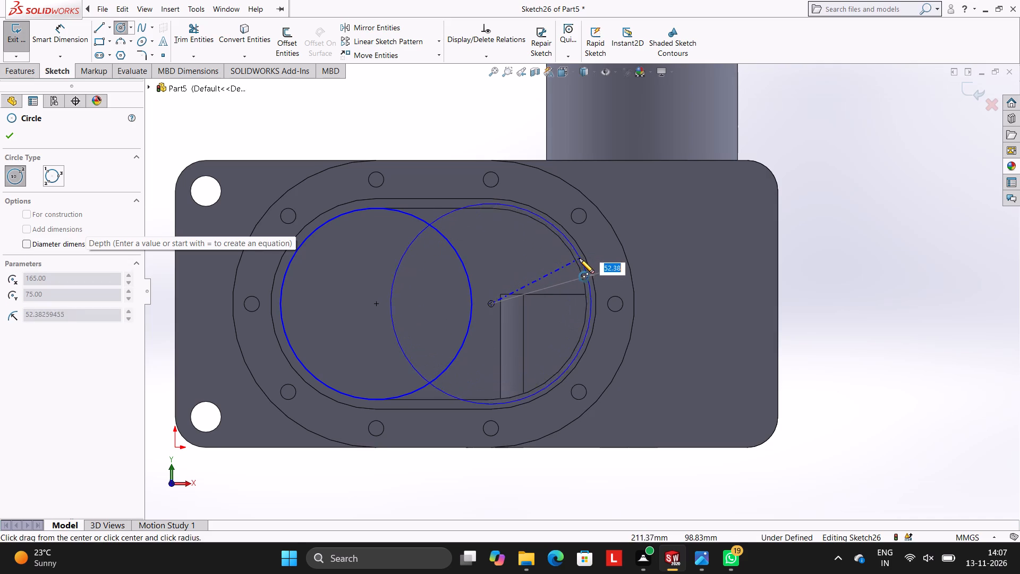
{"action": "left_click", "coordinate": [573, 259]}
{"action": "key", "text": "Escape"}
{"action": "key", "text": "Escape"}
{"action": "key", "text": "Escape"}
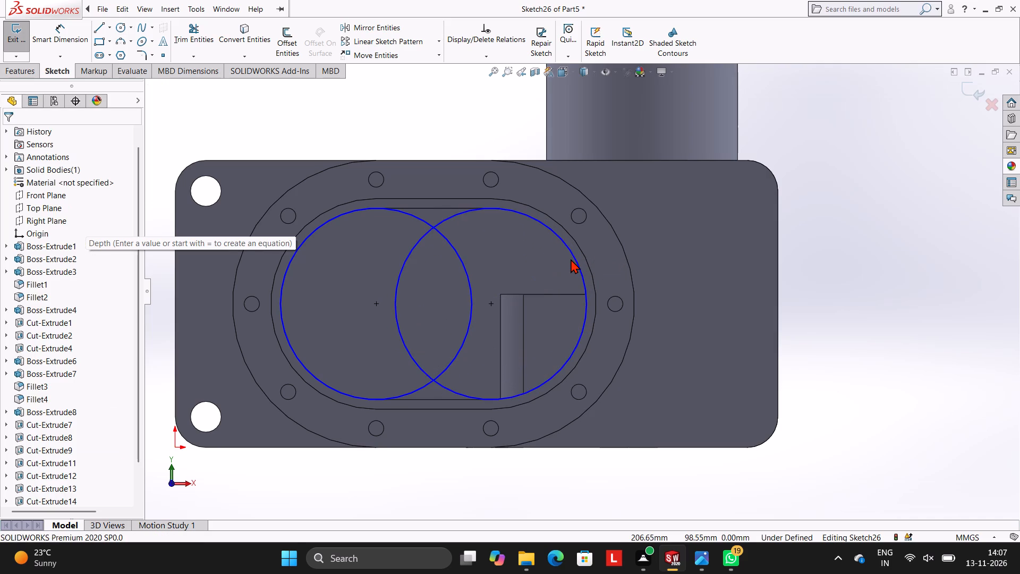
Draw a 60 mm horizontal line joining the two circles along the cavity's straight edge nearest the round boss.
{"action": "scroll", "coordinate": [554, 268], "scroll_direction": "down", "scroll_amount": 1}
{"action": "left_click", "coordinate": [98, 21]}
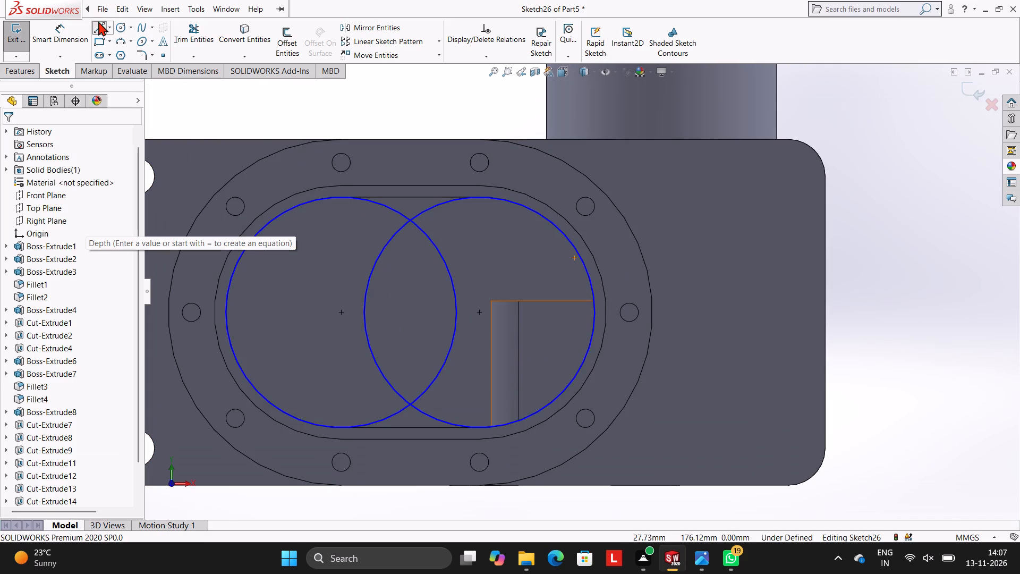
{"action": "left_click", "coordinate": [340, 196]}
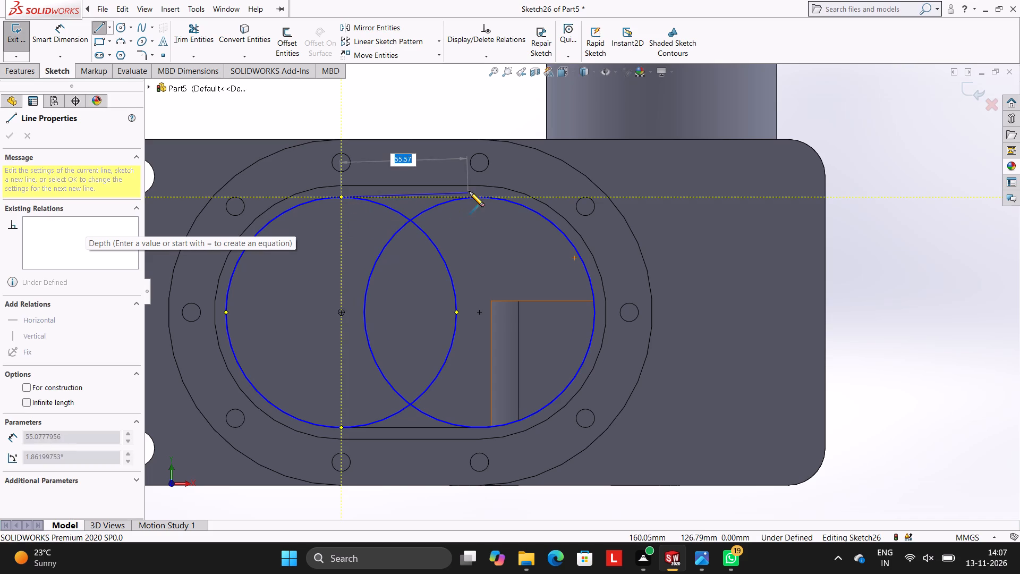
{"action": "left_click", "coordinate": [480, 197]}
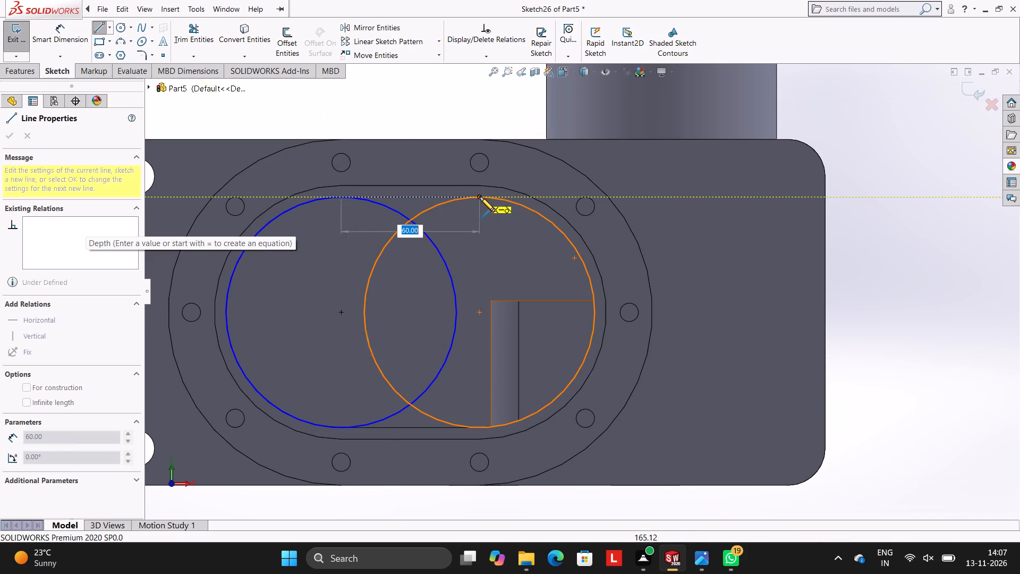
{"action": "key", "text": "Escape"}
{"action": "key", "text": "Escape"}
{"action": "key", "text": "Escape"}
{"action": "scroll", "coordinate": [495, 389], "scroll_direction": "up", "scroll_amount": 2}
{"action": "scroll", "coordinate": [490, 386], "scroll_direction": "down", "scroll_amount": 2}
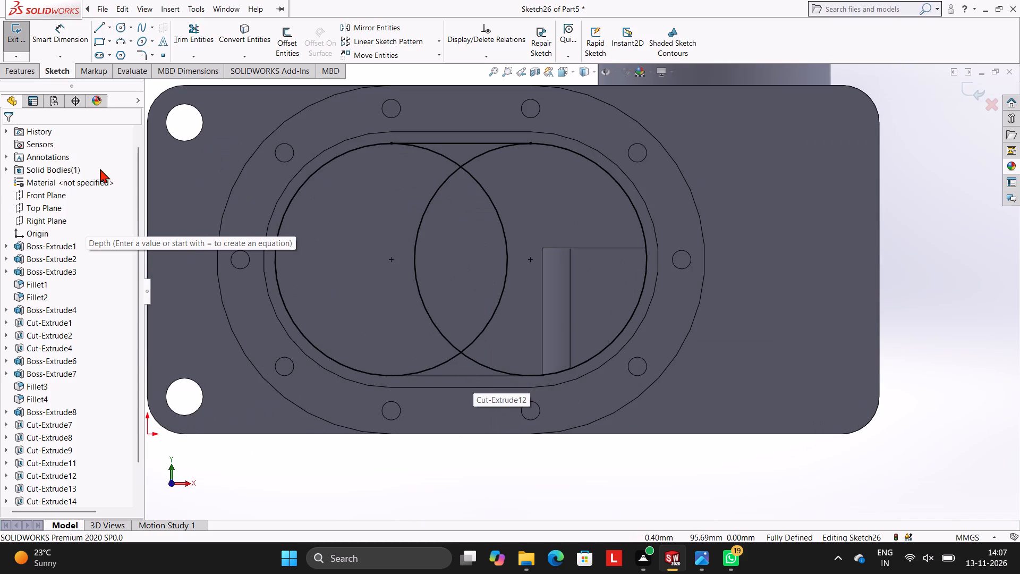
Draw a matching horizontal line joining the two circles along the cavity's opposite straight edge, on the side slot's side.
{"action": "left_click", "coordinate": [100, 29]}
{"action": "scroll", "coordinate": [381, 340], "scroll_direction": "up", "scroll_amount": 1}
{"action": "scroll", "coordinate": [419, 359], "scroll_direction": "down", "scroll_amount": 1}
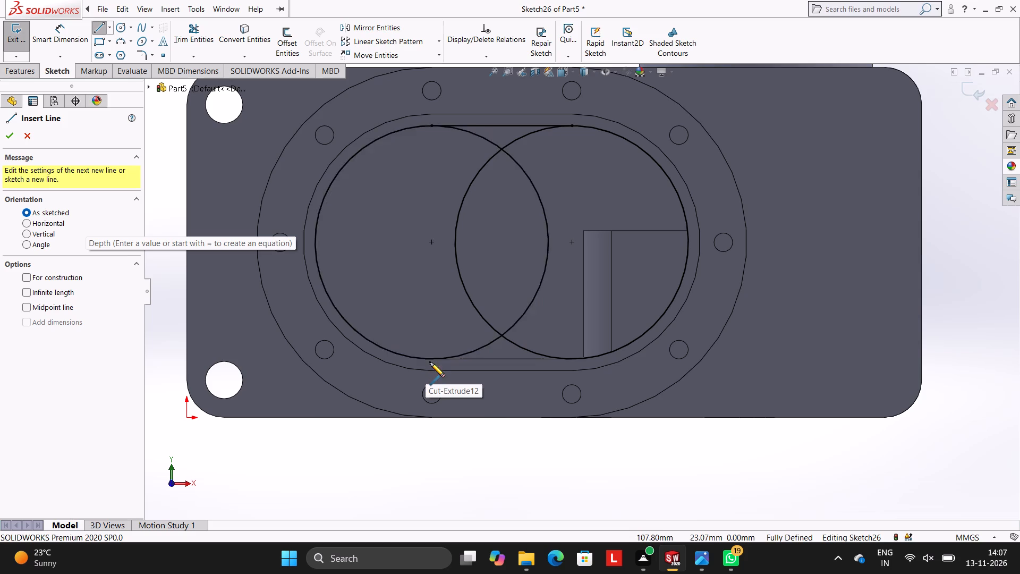
{"action": "left_click", "coordinate": [431, 360]}
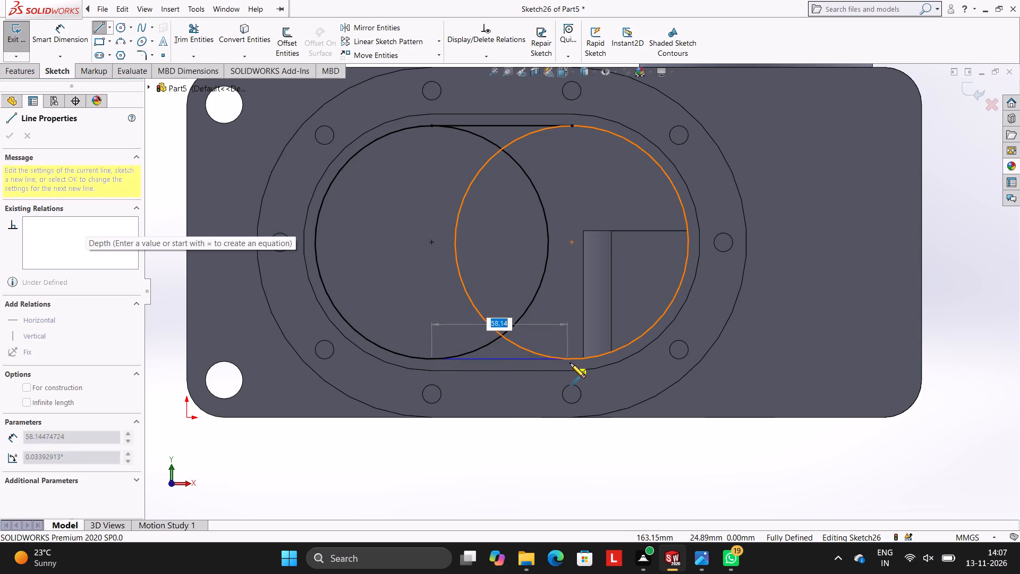
{"action": "left_click", "coordinate": [572, 359]}
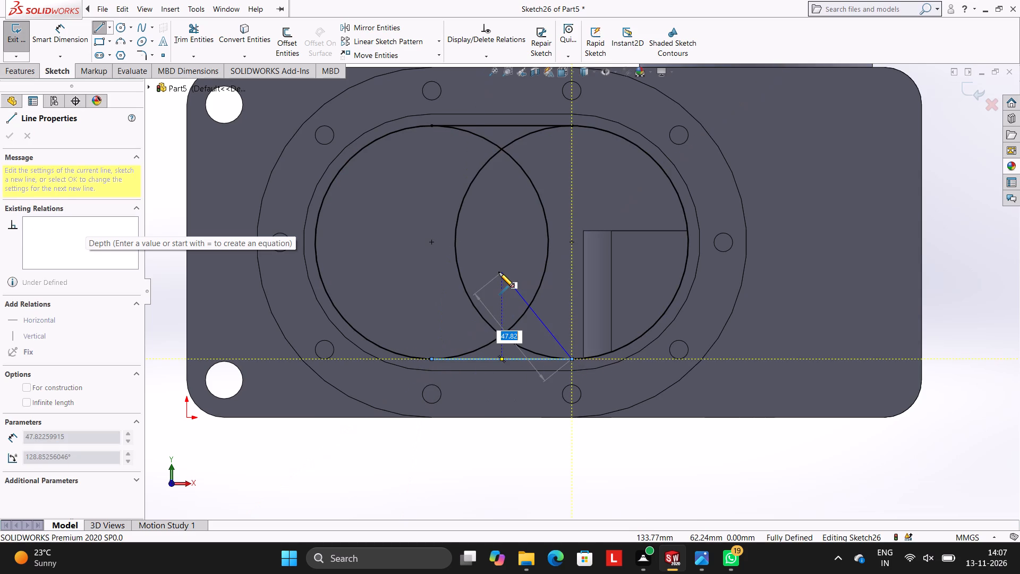
{"action": "key", "text": "Escape"}
{"action": "key", "text": "Escape"}
{"action": "scroll", "coordinate": [644, 237], "scroll_direction": "up", "scroll_amount": 1}
{"action": "scroll", "coordinate": [644, 227], "scroll_direction": "down", "scroll_amount": 1}
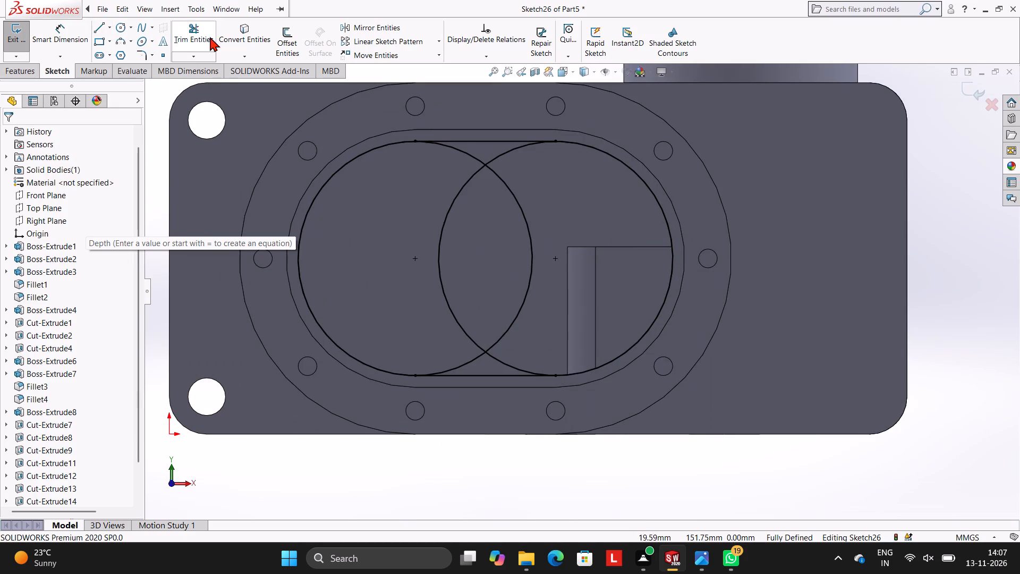
Trim the overlapping inner arcs of both circles to leave a single closed oval outline.
{"action": "left_click", "coordinate": [210, 33]}
{"action": "left_click", "coordinate": [446, 292]}
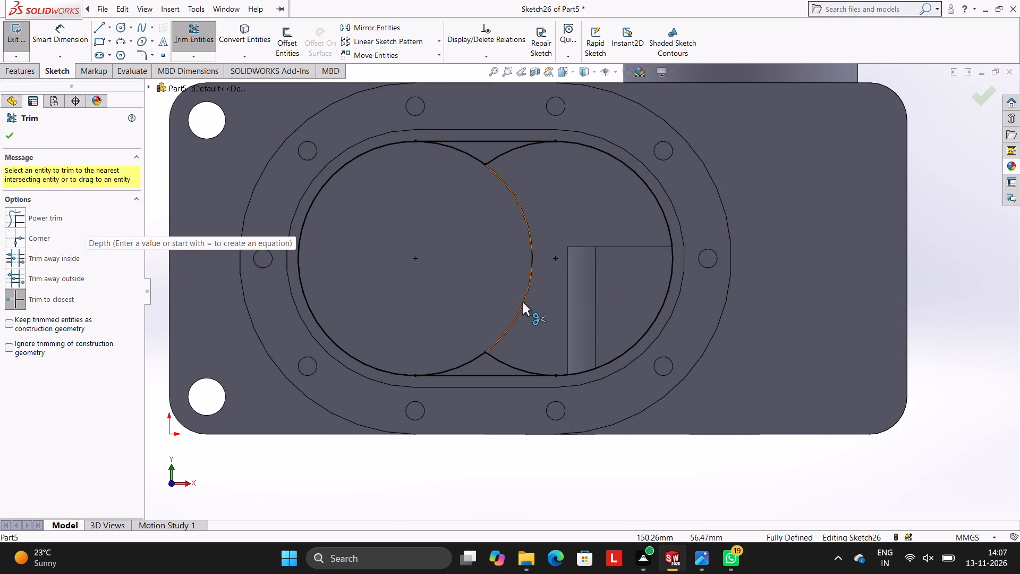
{"action": "left_click", "coordinate": [524, 302]}
{"action": "left_click", "coordinate": [481, 163]}
{"action": "left_click", "coordinate": [491, 162]}
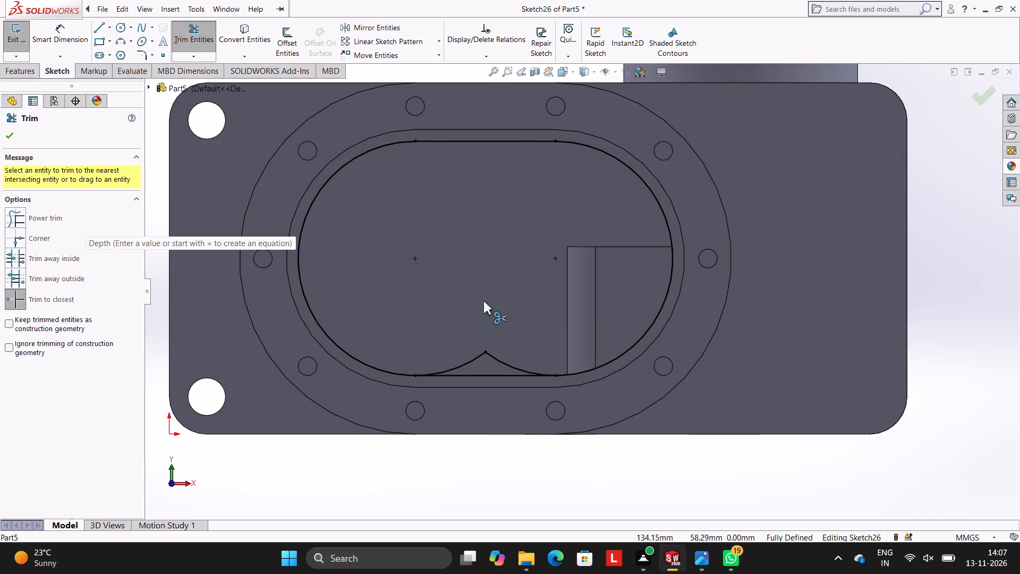
{"action": "left_click", "coordinate": [475, 359]}
{"action": "left_click", "coordinate": [499, 359]}
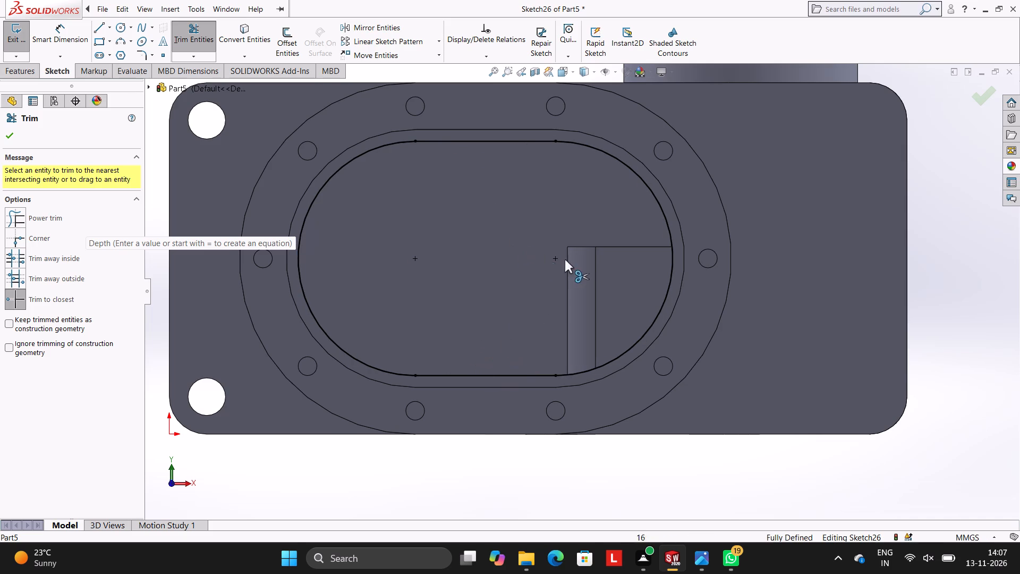
Examine the oval sketch's position relative to the cavity, side slot and round boss, and finish trimming.
{"action": "scroll", "coordinate": [565, 260], "scroll_direction": "up", "scroll_amount": 1}
{"action": "scroll", "coordinate": [737, 291], "scroll_direction": "up", "scroll_amount": 1}
{"action": "middle_click_drag", "start_coordinate": [737, 291], "coordinate": [763, 227]}
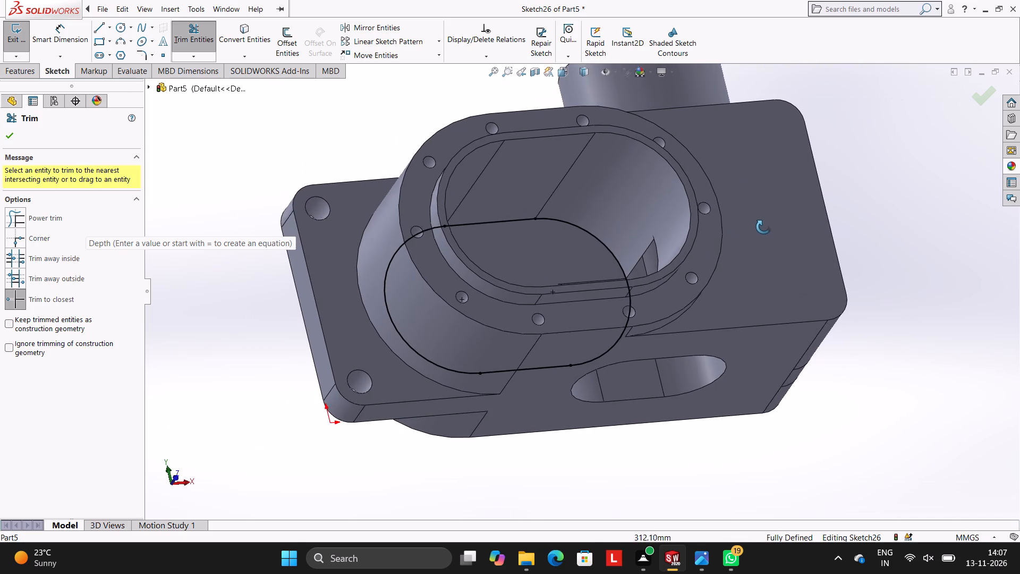
{"action": "middle_click_drag", "start_coordinate": [763, 227], "coordinate": [764, 230]}
{"action": "middle_click_drag", "start_coordinate": [817, 228], "coordinate": [804, 180]}
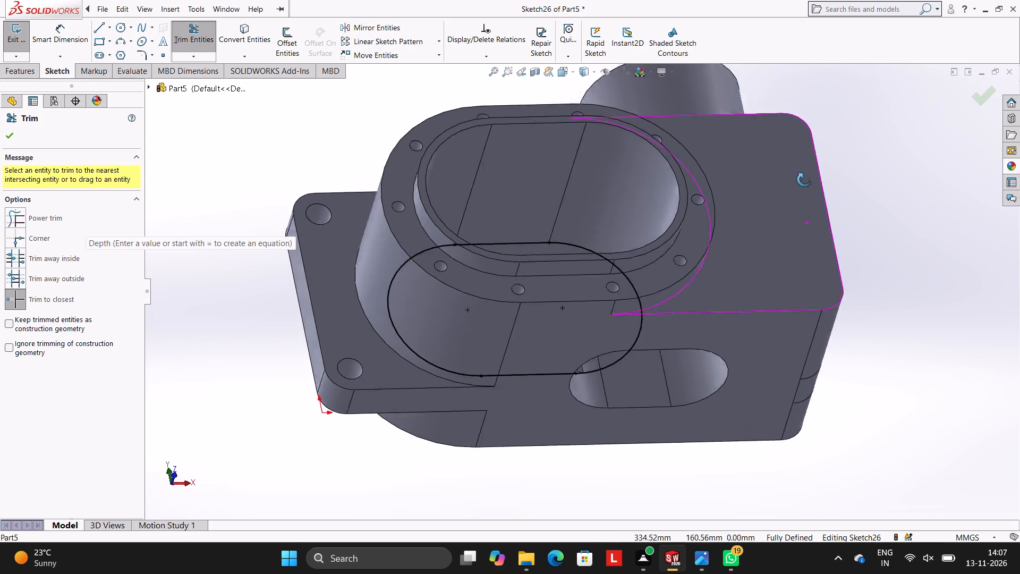
{"action": "middle_click_drag", "start_coordinate": [804, 180], "coordinate": [794, 130]}
{"action": "middle_click_drag", "start_coordinate": [834, 239], "coordinate": [830, 159]}
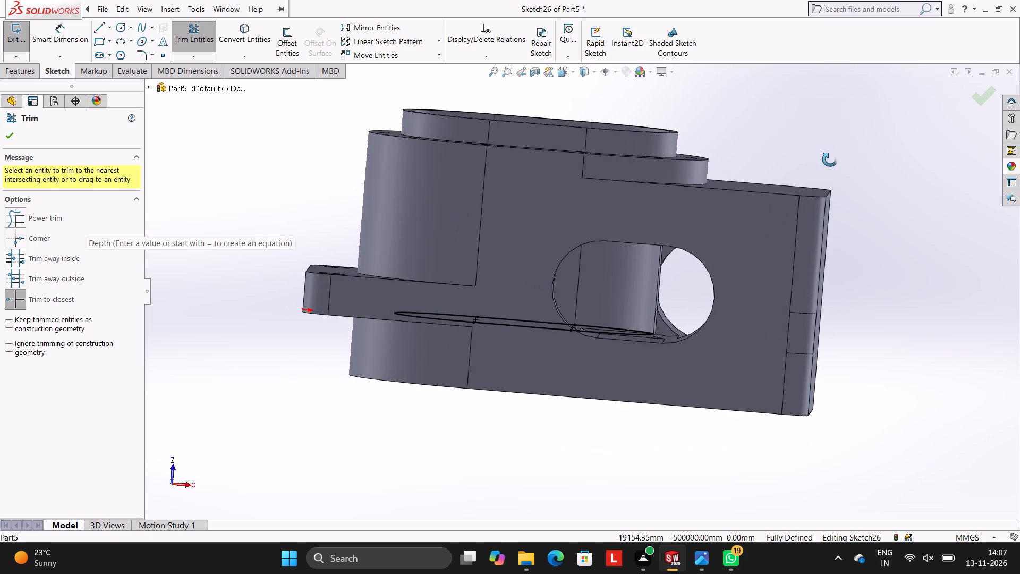
{"action": "middle_click_drag", "start_coordinate": [830, 159], "coordinate": [825, 151]}
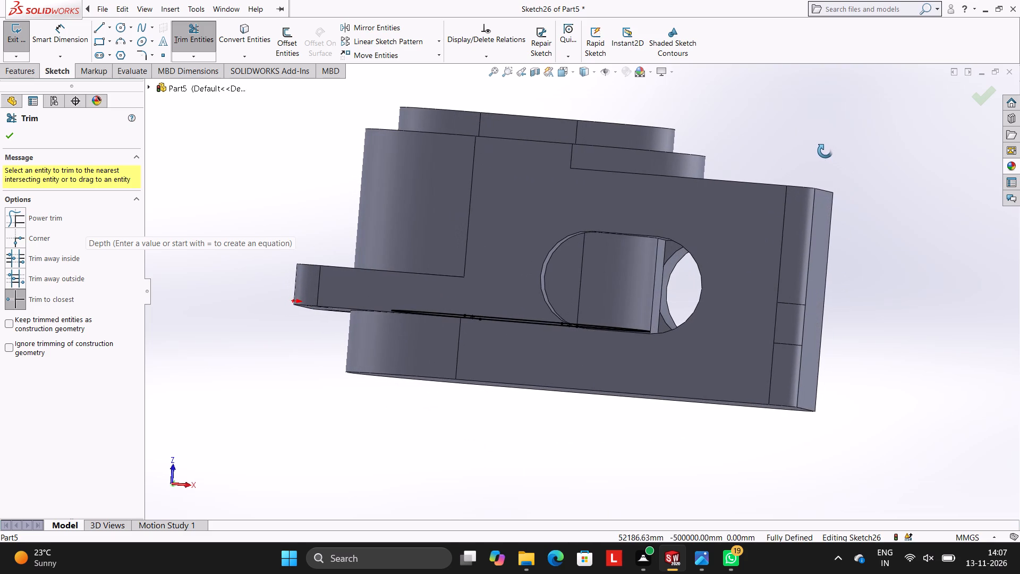
{"action": "middle_click_drag", "start_coordinate": [825, 151], "coordinate": [826, 151]}
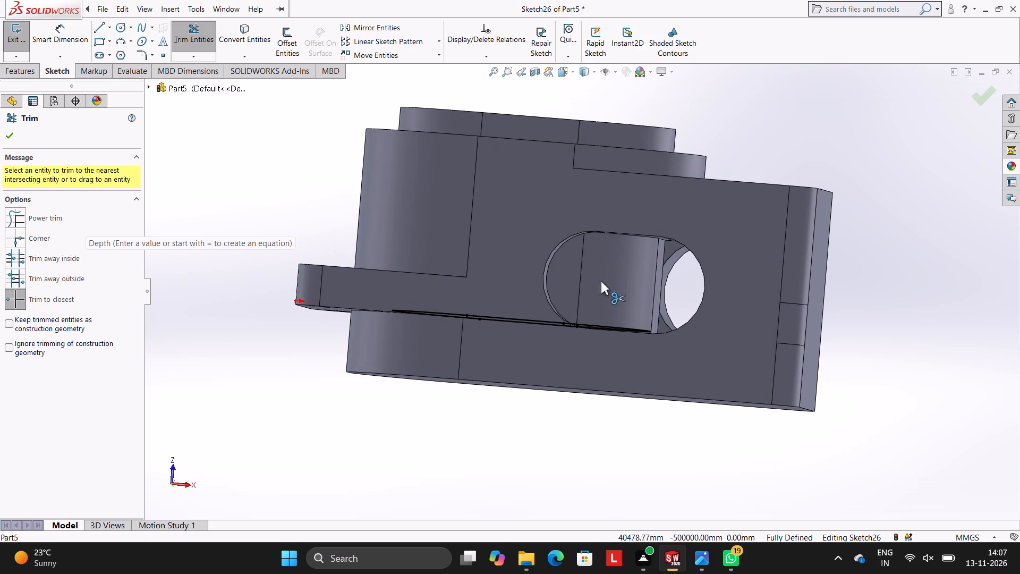
{"action": "middle_click_drag", "start_coordinate": [701, 205], "coordinate": [645, 419]}
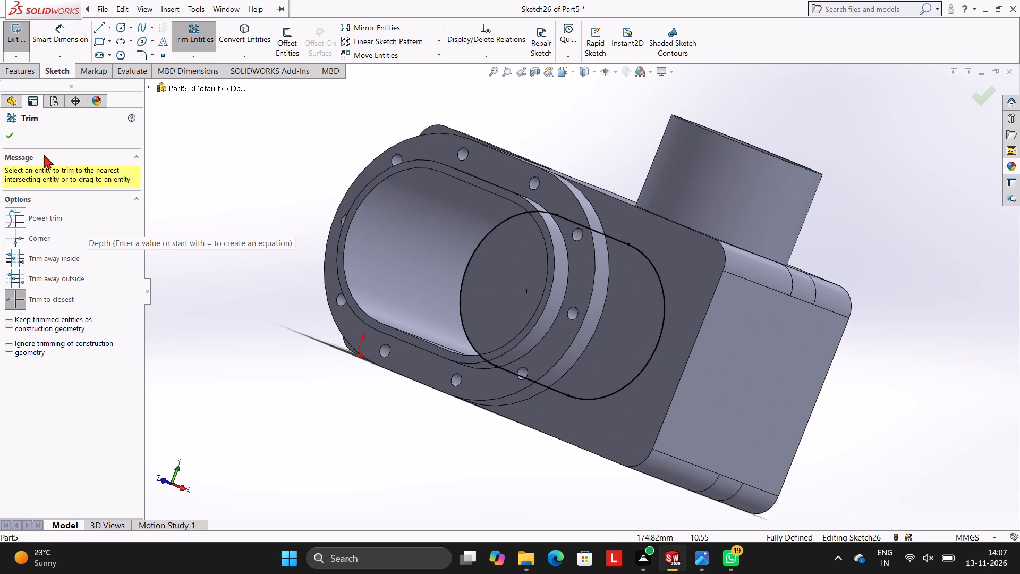
{"action": "left_click", "coordinate": [5, 134]}
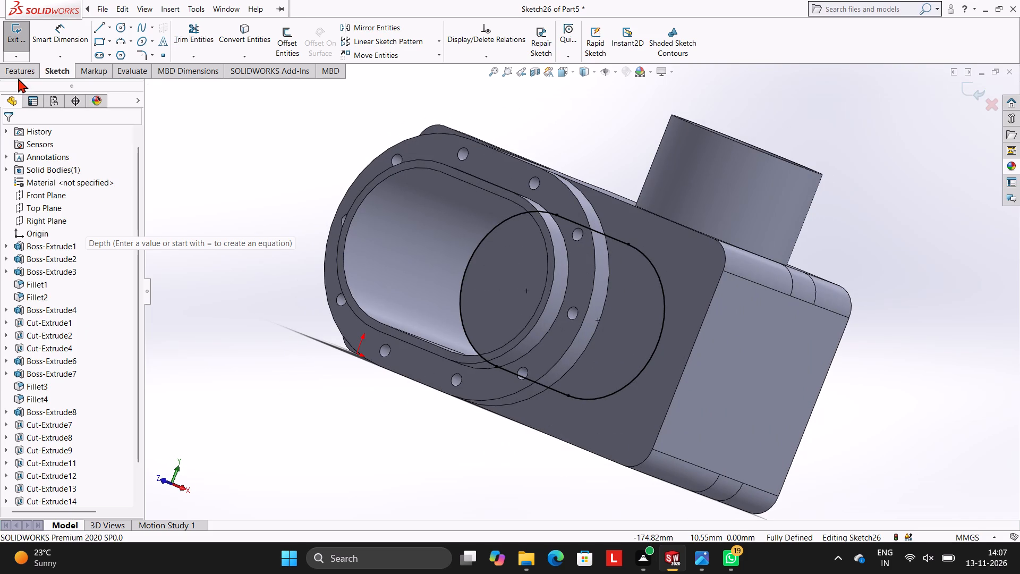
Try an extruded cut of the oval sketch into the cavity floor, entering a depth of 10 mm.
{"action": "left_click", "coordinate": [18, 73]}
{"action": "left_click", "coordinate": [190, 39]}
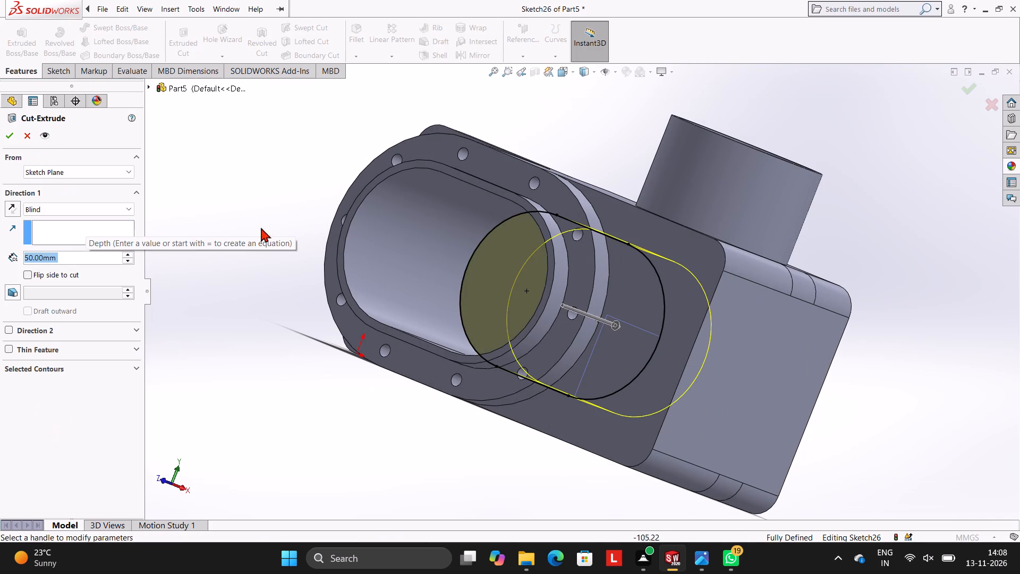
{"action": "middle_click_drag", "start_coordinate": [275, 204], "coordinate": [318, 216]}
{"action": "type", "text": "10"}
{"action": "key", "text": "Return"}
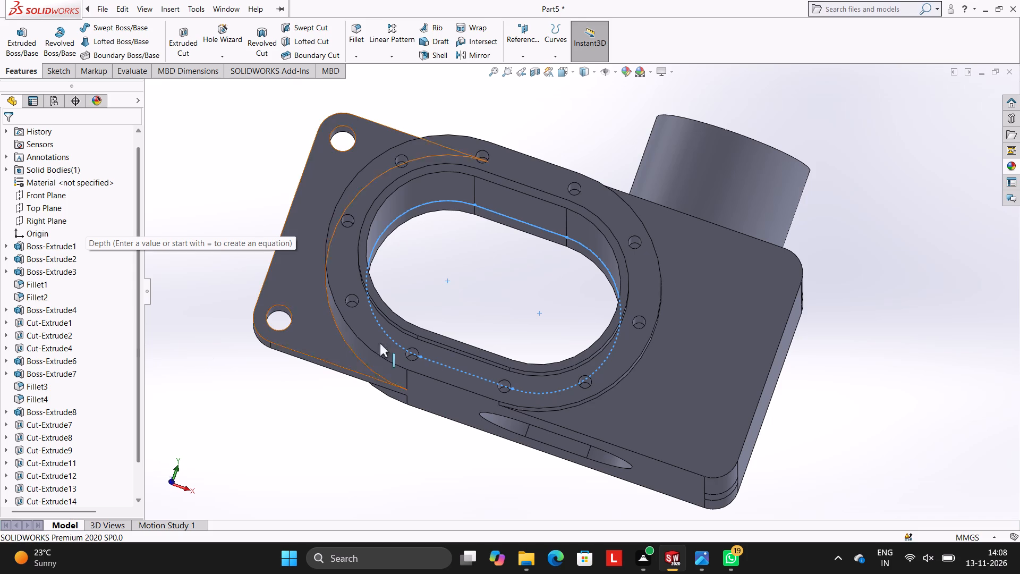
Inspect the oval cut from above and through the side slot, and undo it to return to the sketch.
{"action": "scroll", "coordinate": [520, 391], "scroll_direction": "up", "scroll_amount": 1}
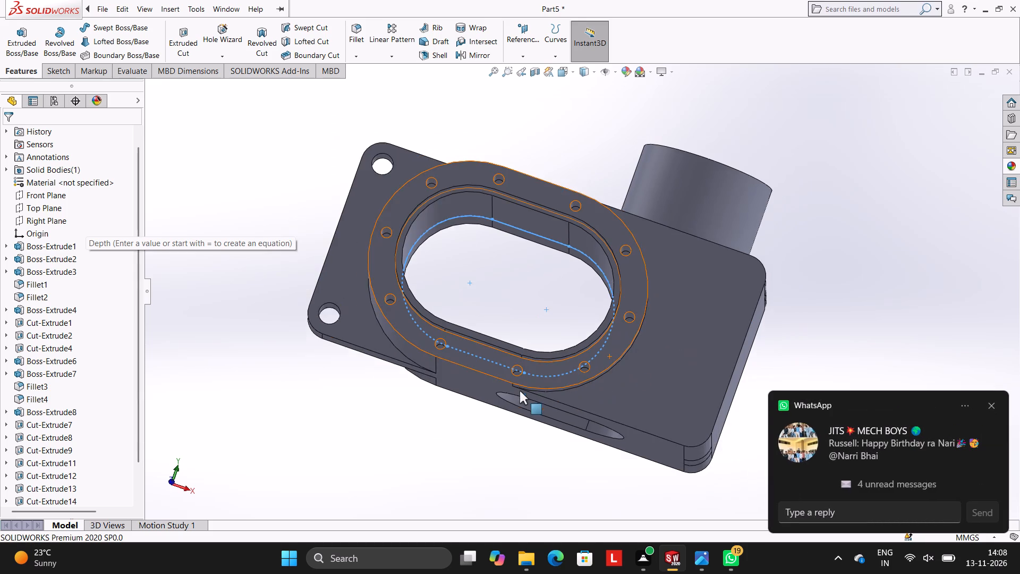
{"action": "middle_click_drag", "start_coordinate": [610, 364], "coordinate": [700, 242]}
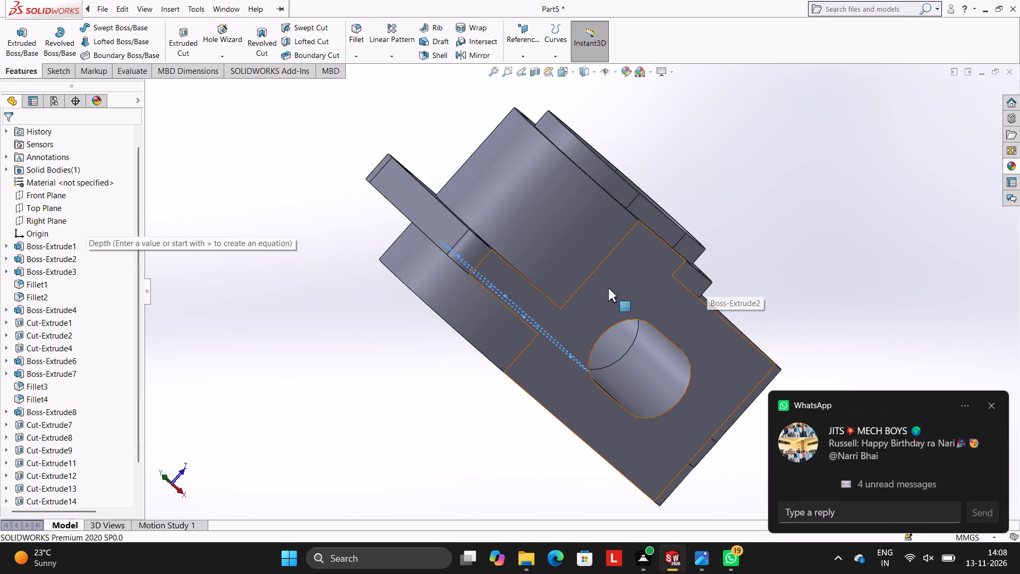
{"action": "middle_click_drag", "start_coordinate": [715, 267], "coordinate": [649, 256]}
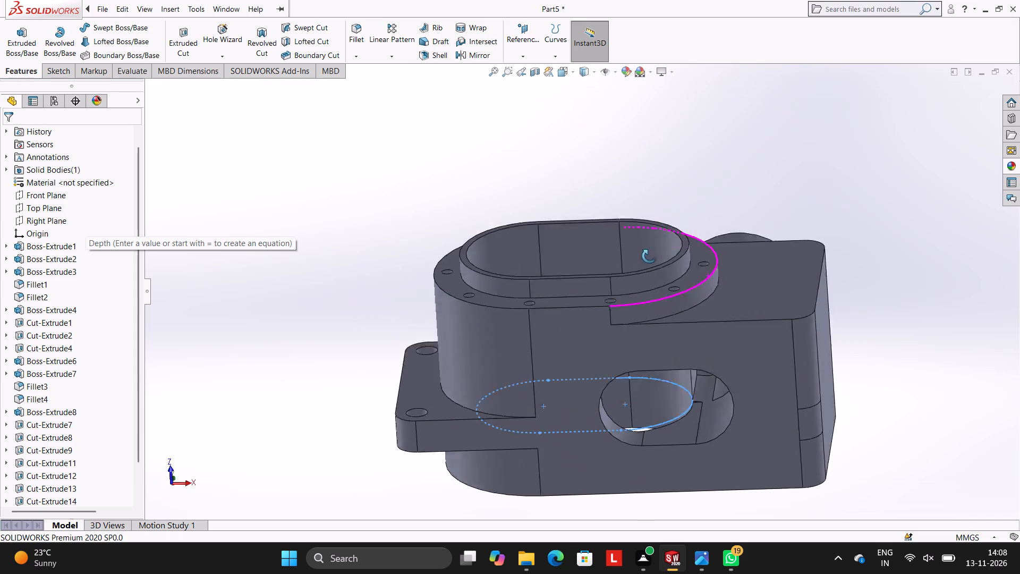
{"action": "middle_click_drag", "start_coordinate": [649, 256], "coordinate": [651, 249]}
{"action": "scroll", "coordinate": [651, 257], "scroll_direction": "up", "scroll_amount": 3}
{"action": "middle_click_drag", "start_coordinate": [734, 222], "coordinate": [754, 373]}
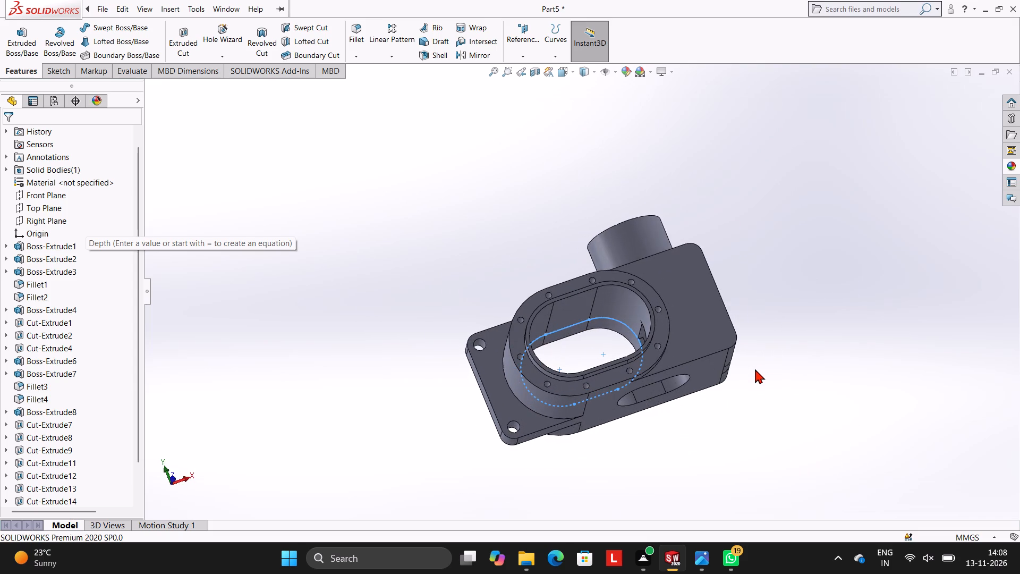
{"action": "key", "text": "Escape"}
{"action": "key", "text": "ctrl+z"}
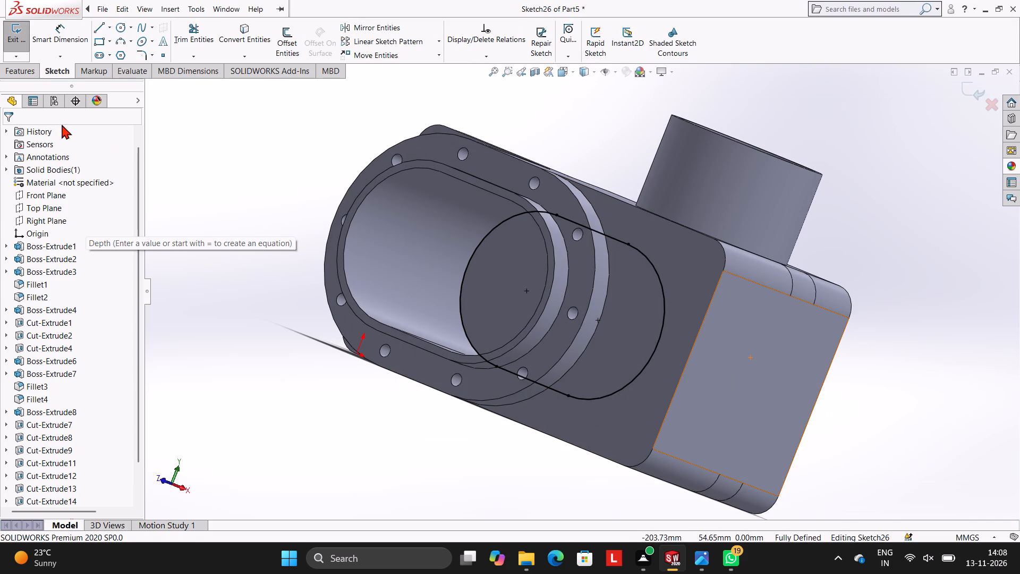
Start a blind extruded cut of the oval sketch at 10 mm depth and check its preview through the side slot.
{"action": "left_click", "coordinate": [30, 70]}
{"action": "left_click", "coordinate": [188, 33]}
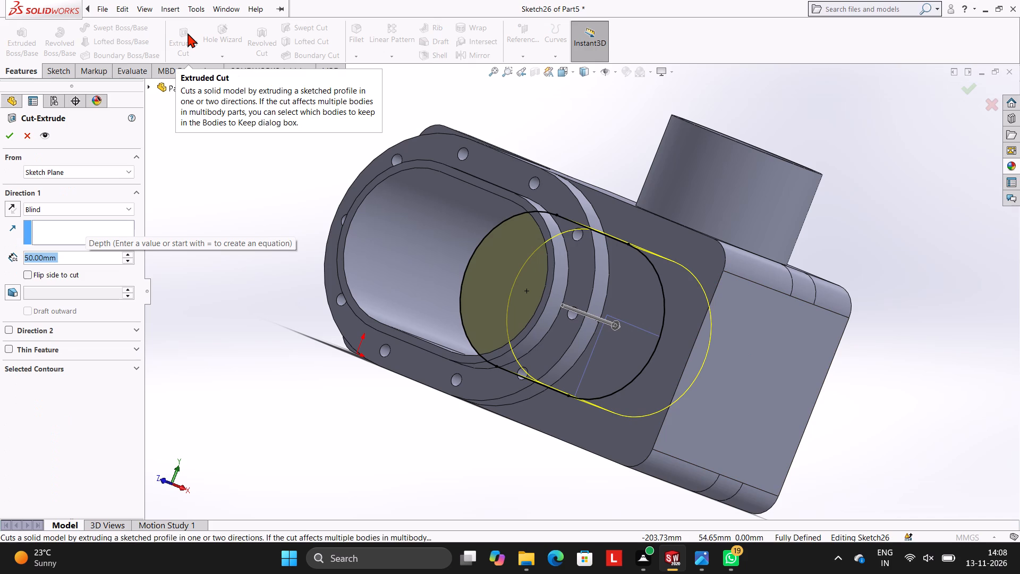
{"action": "type", "text": "10"}
{"action": "key", "text": "Return"}
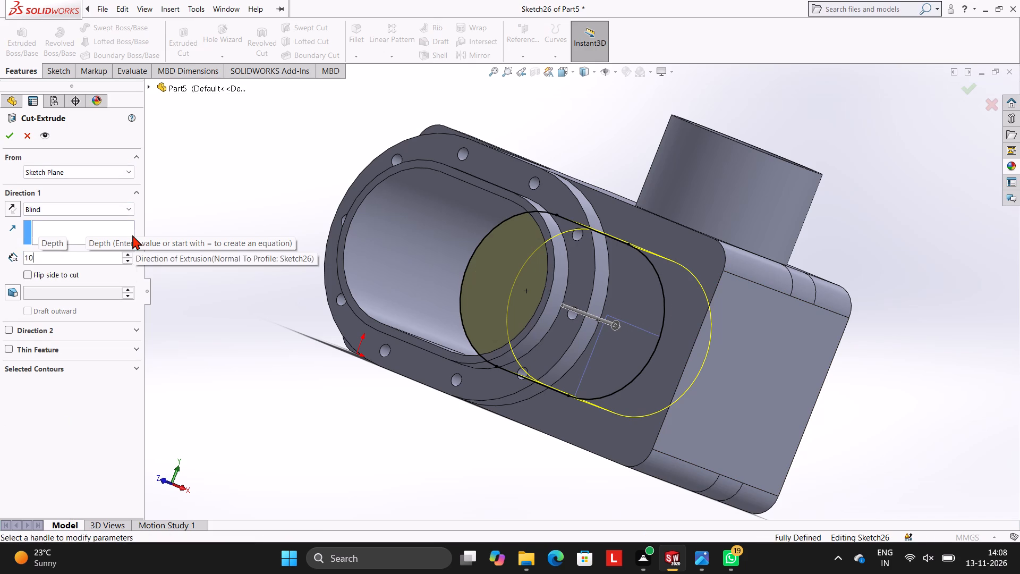
{"action": "middle_click_drag", "start_coordinate": [608, 378], "coordinate": [655, 233]}
{"action": "scroll", "coordinate": [656, 231], "scroll_direction": "up", "scroll_amount": 1}
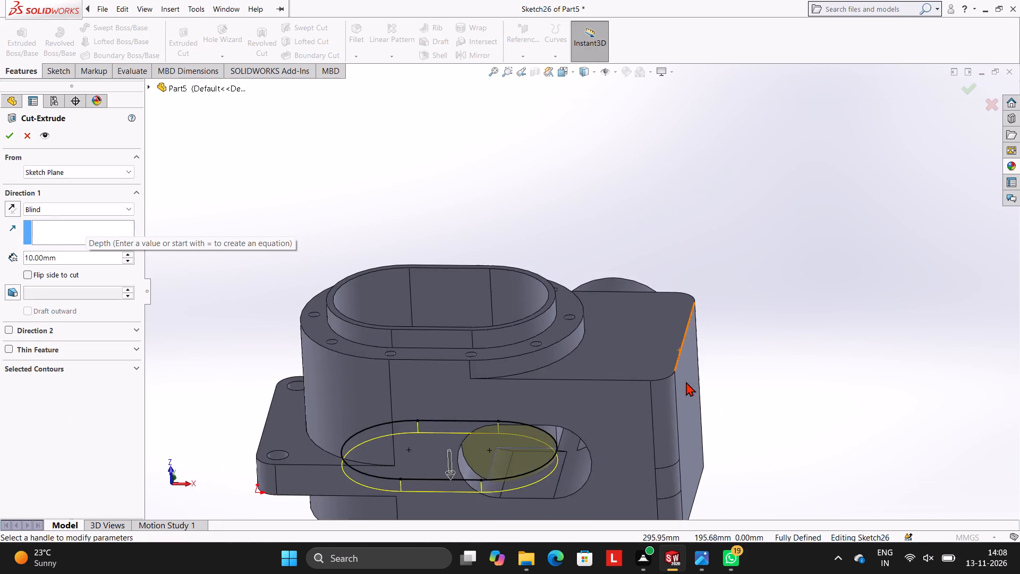
{"action": "middle_click_drag", "start_coordinate": [687, 381], "coordinate": [693, 311]}
{"action": "scroll", "coordinate": [686, 314], "scroll_direction": "up", "scroll_amount": 1}
{"action": "middle_click_drag", "start_coordinate": [637, 296], "coordinate": [641, 303]}
{"action": "scroll", "coordinate": [615, 346], "scroll_direction": "down", "scroll_amount": 5}
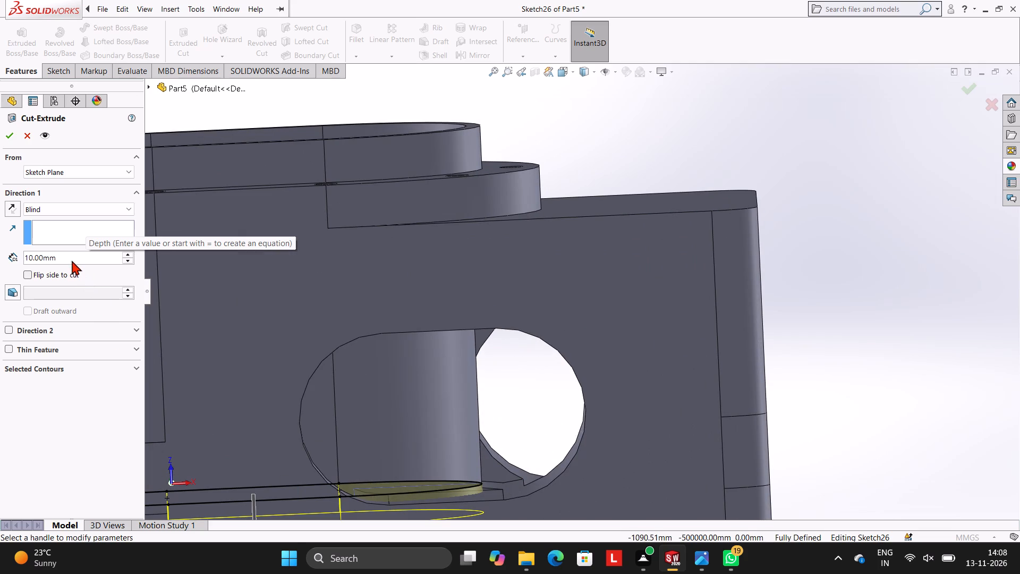
Set the oval cut's depth to 2 mm, check the preview against the slot's lower edge, and apply it.
{"action": "left_click", "coordinate": [66, 255]}
{"action": "key", "text": "BackSpace"}
{"action": "key", "text": "BackSpace"}
{"action": "key", "text": "BackSpace"}
{"action": "key", "text": "BackSpace"}
{"action": "key", "text": "BackSpace"}
{"action": "key", "text": "BackSpace"}
{"action": "key", "text": "BackSpace"}
{"action": "key", "text": "BackSpace"}
{"action": "key", "text": "BackSpace"}
{"action": "key", "text": "BackSpace"}
{"action": "key", "text": "BackSpace"}
{"action": "key", "text": "BackSpace"}
{"action": "key", "text": "BackSpace"}
{"action": "key", "text": "BackSpace"}
{"action": "key", "text": "BackSpace"}
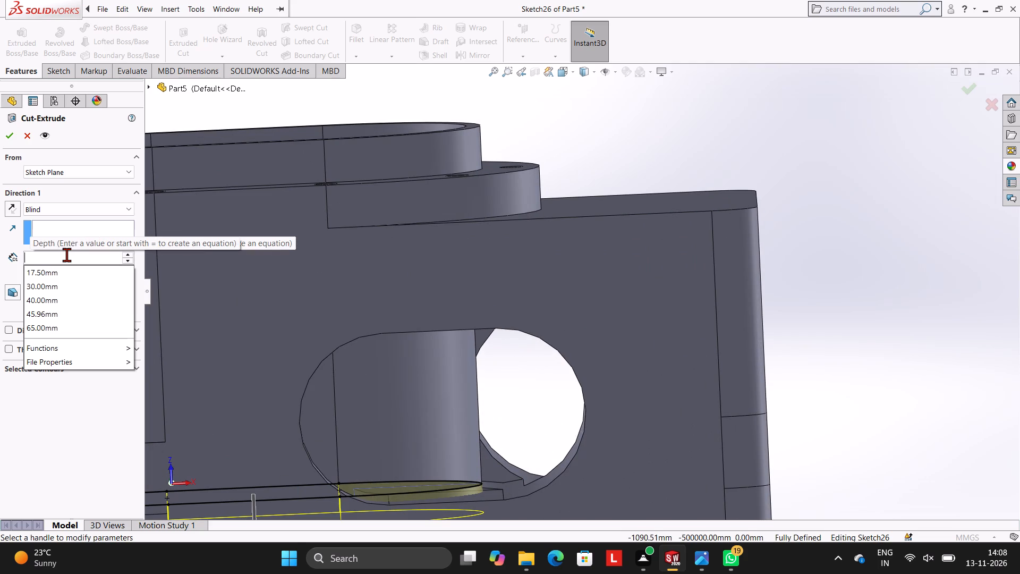
{"action": "type", "text": "10"}
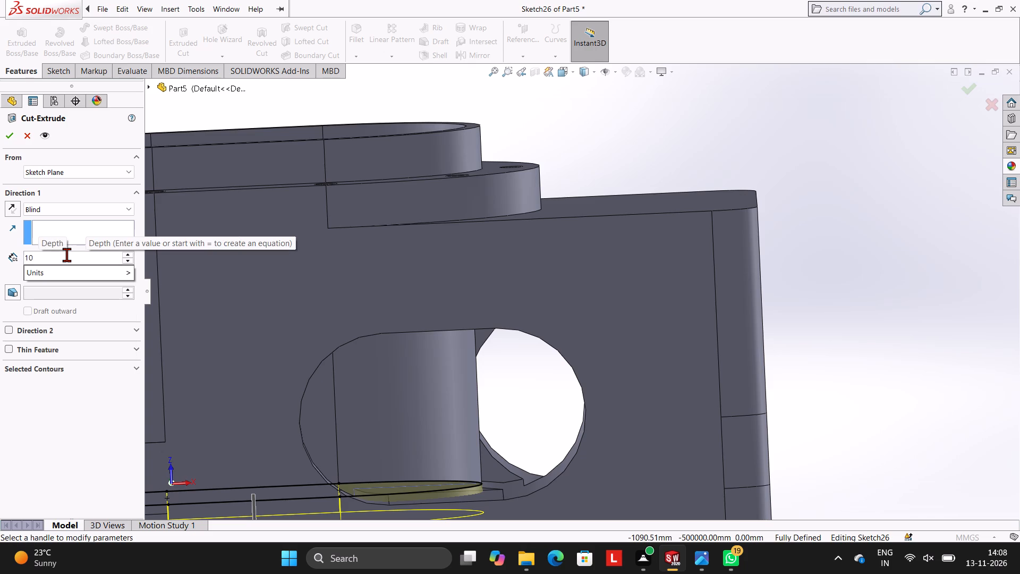
{"action": "key", "text": "BackSpace"}
{"action": "key", "text": "BackSpace"}
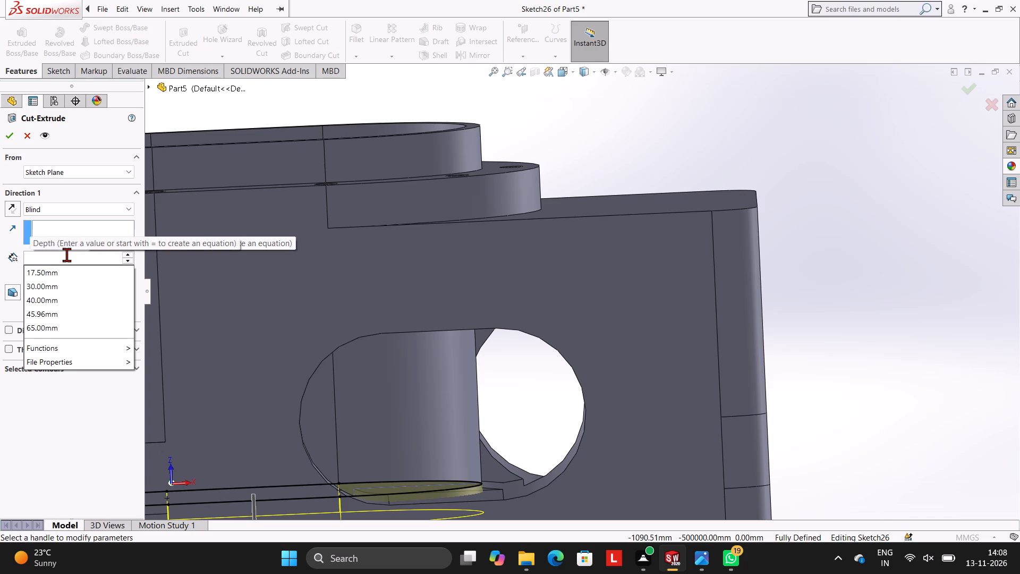
{"action": "key", "text": "2"}
{"action": "key", "text": "Return"}
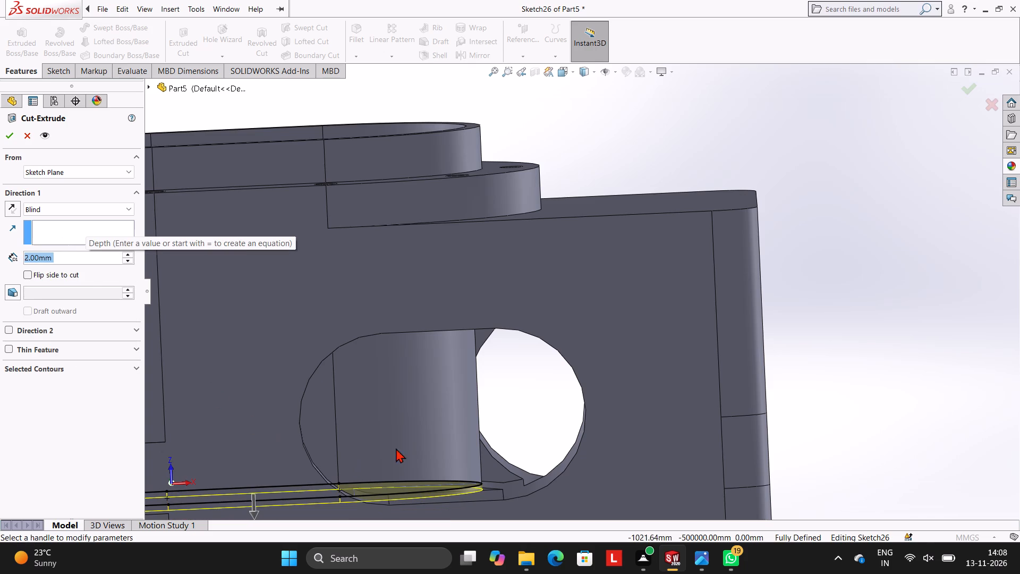
{"action": "scroll", "coordinate": [388, 448], "scroll_direction": "down", "scroll_amount": 3}
{"action": "middle_click_drag", "start_coordinate": [499, 460], "coordinate": [486, 514]}
{"action": "scroll", "coordinate": [494, 478], "scroll_direction": "up", "scroll_amount": 5}
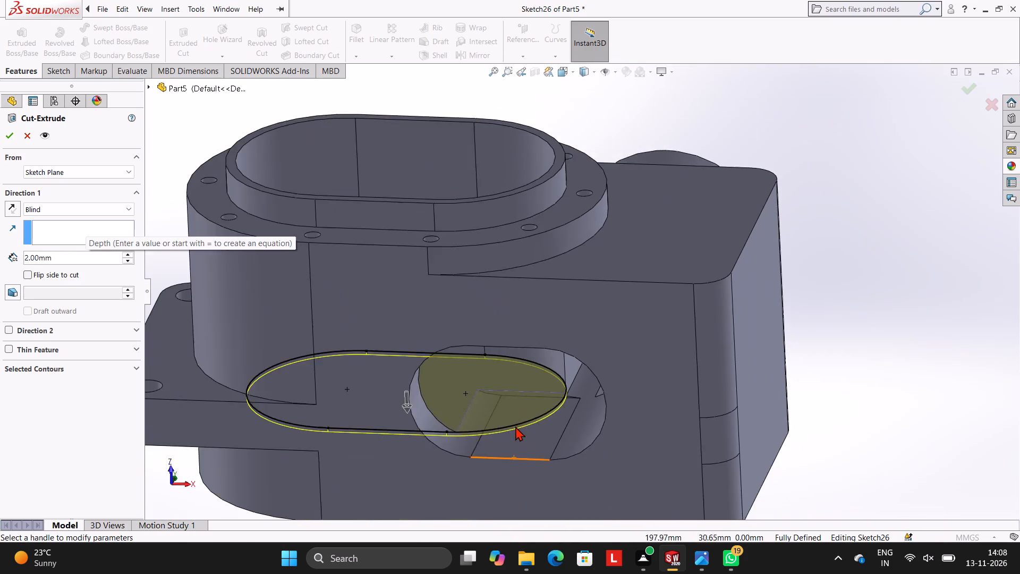
{"action": "middle_click_drag", "start_coordinate": [514, 416], "coordinate": [518, 356]}
{"action": "scroll", "coordinate": [544, 376], "scroll_direction": "down", "scroll_amount": 5}
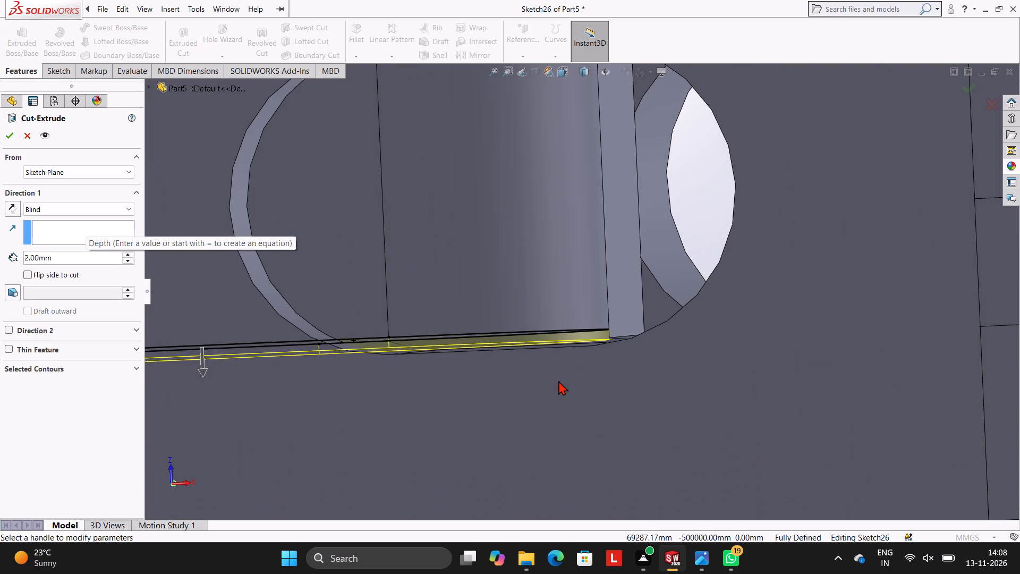
{"action": "middle_click_drag", "start_coordinate": [608, 315], "coordinate": [606, 326]}
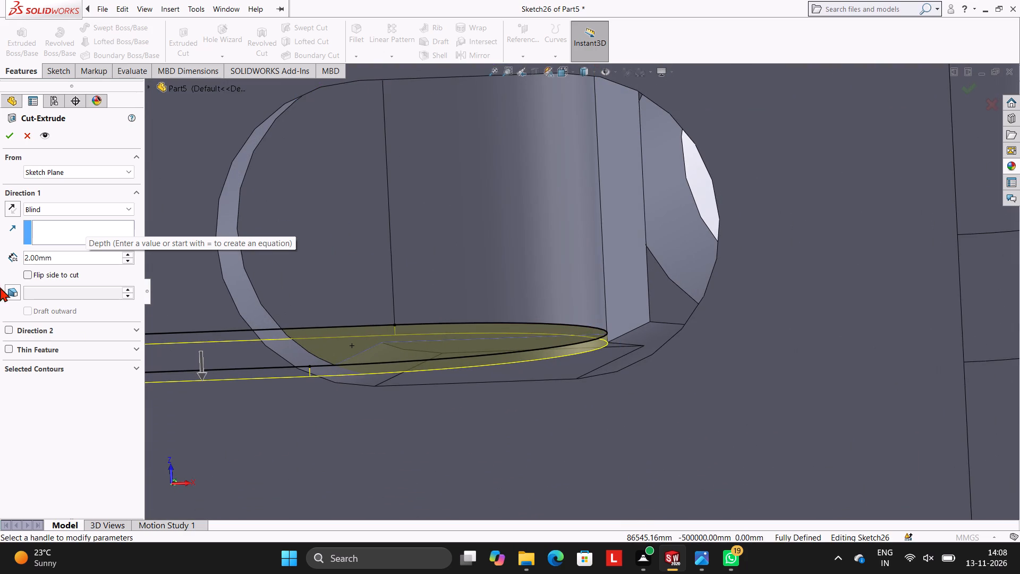
{"action": "left_click", "coordinate": [11, 133]}
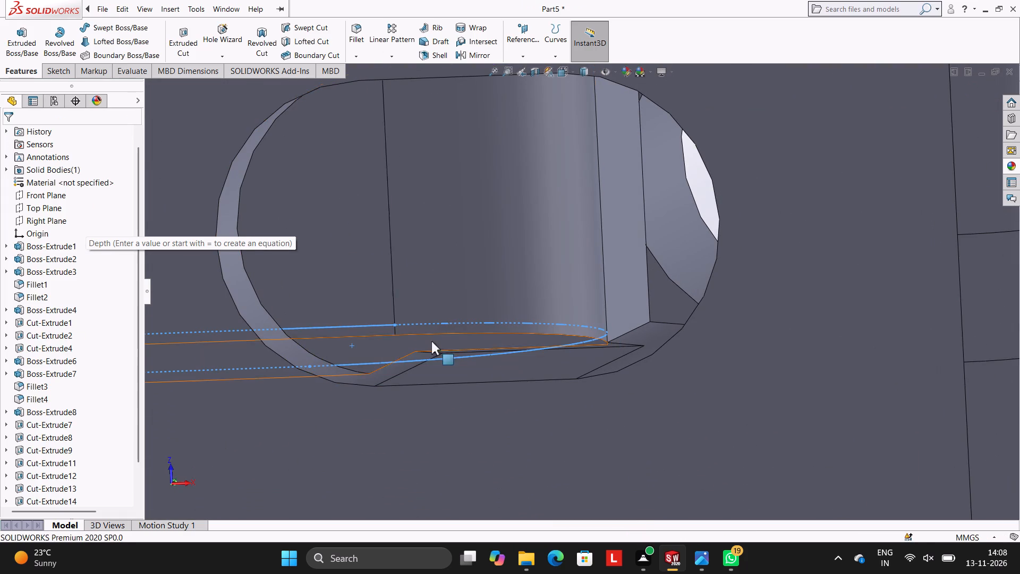
Examine the remaining wall and floor inside the side slot where it meets the oval cavity.
{"action": "left_click", "coordinate": [447, 275]}
{"action": "key", "text": "Escape"}
{"action": "key", "text": "Escape"}
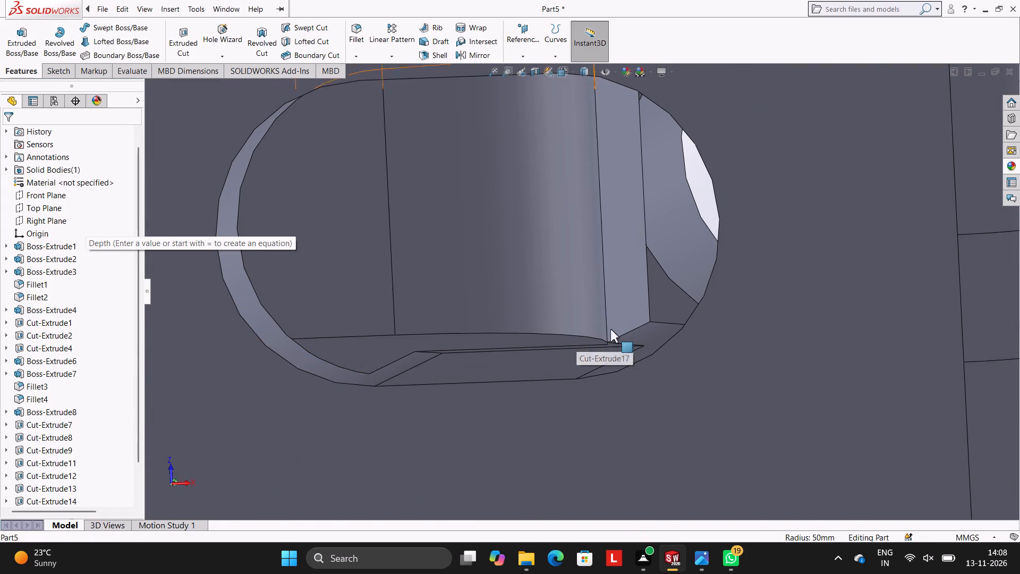
{"action": "scroll", "coordinate": [613, 305], "scroll_direction": "up", "scroll_amount": 2}
{"action": "middle_click_drag", "start_coordinate": [723, 275], "coordinate": [727, 290]}
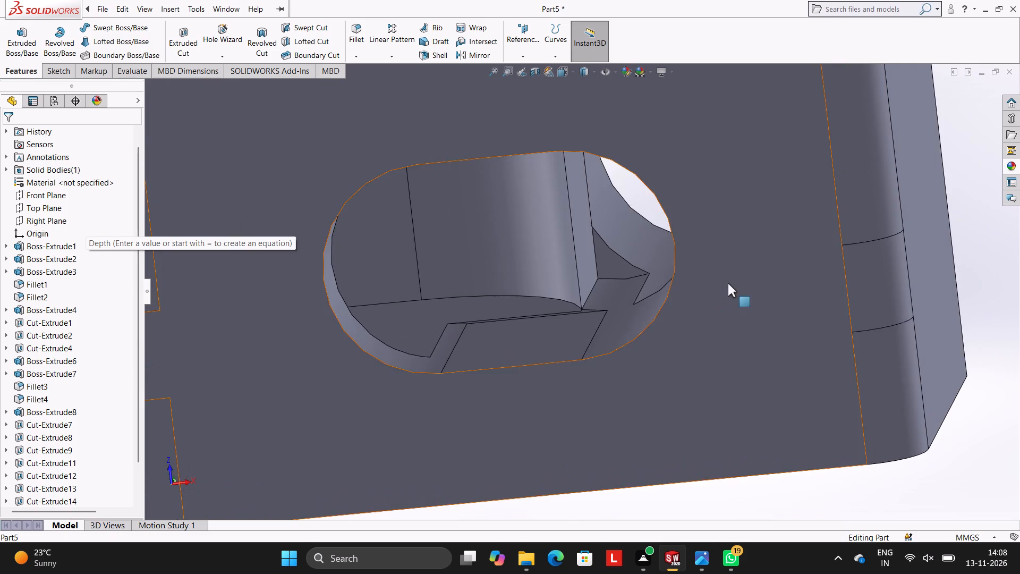
{"action": "scroll", "coordinate": [719, 279], "scroll_direction": "up", "scroll_amount": 1}
{"action": "middle_click_drag", "start_coordinate": [691, 217], "coordinate": [709, 204]}
{"action": "middle_click_drag", "start_coordinate": [700, 194], "coordinate": [685, 175]}
{"action": "left_click", "coordinate": [517, 257]}
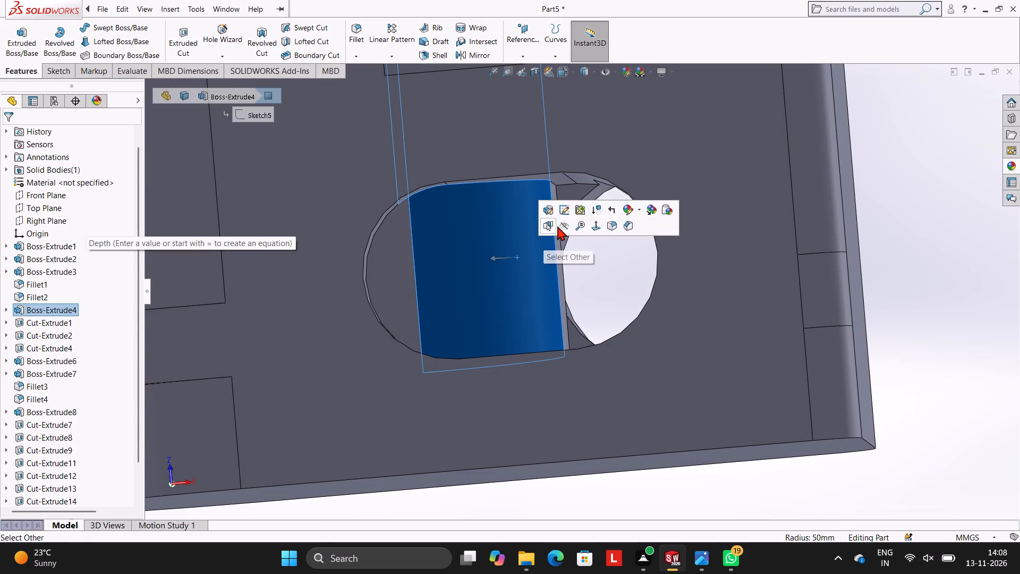
{"action": "key", "text": "Escape"}
{"action": "key", "text": "Escape"}
{"action": "middle_click_drag", "start_coordinate": [706, 179], "coordinate": [720, 197]}
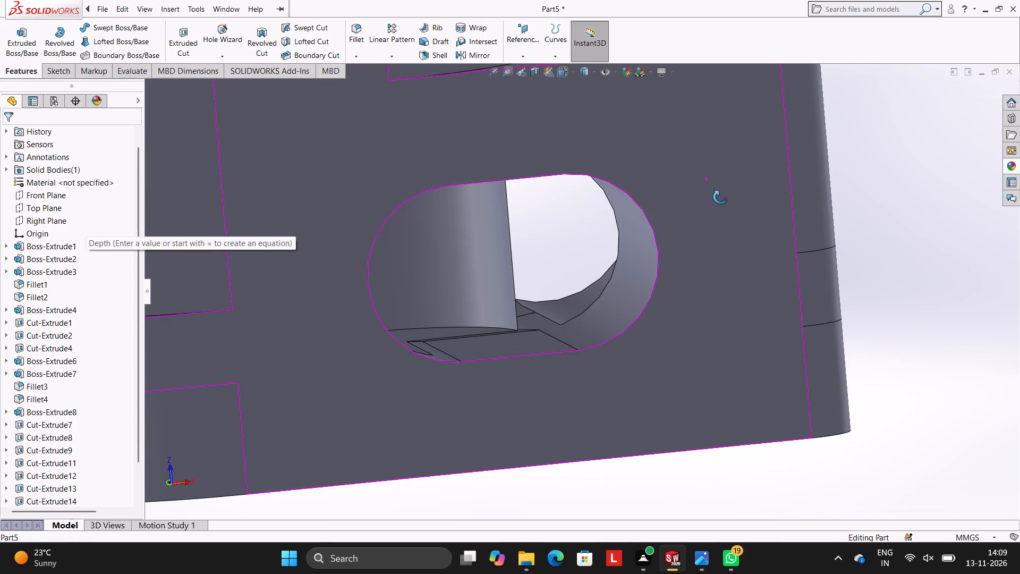
{"action": "middle_click_drag", "start_coordinate": [720, 197], "coordinate": [720, 197]}
Start a new sketch on the housing's flat side face around the slot, viewed normal to the face.
{"action": "left_click", "coordinate": [550, 131]}
{"action": "left_click", "coordinate": [595, 101]}
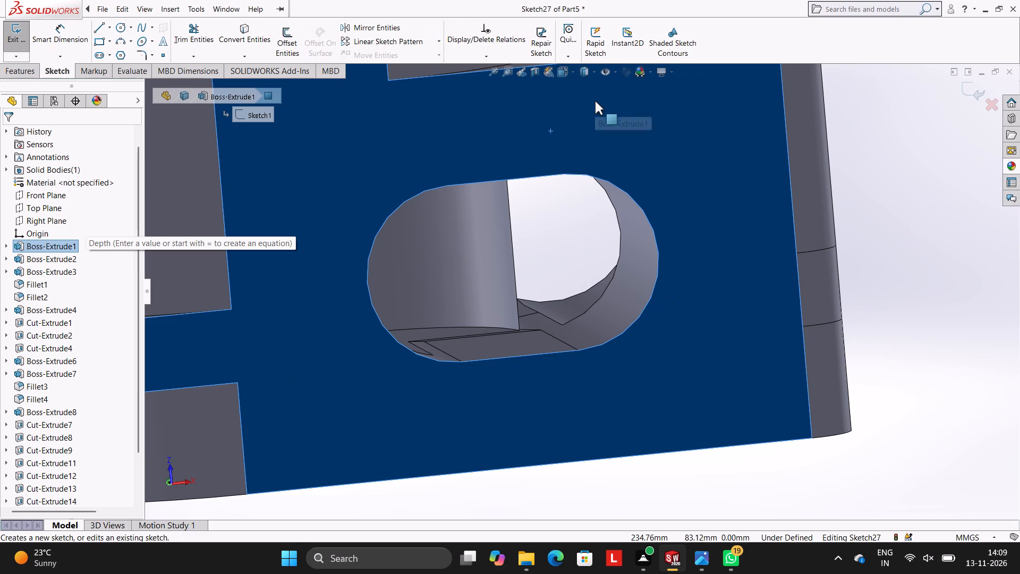
{"action": "key", "text": "ctrl+8"}
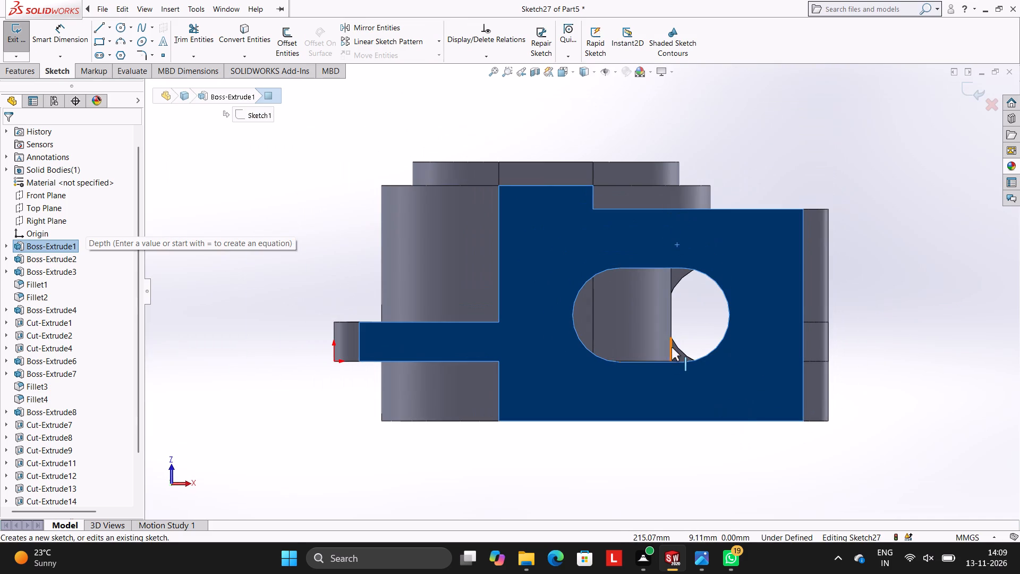
{"action": "scroll", "coordinate": [671, 347], "scroll_direction": "down", "scroll_amount": 2}
{"action": "scroll", "coordinate": [686, 334], "scroll_direction": "up", "scroll_amount": 1}
{"action": "scroll", "coordinate": [686, 334], "scroll_direction": "down", "scroll_amount": 1}
{"action": "scroll", "coordinate": [589, 278], "scroll_direction": "down", "scroll_amount": 2}
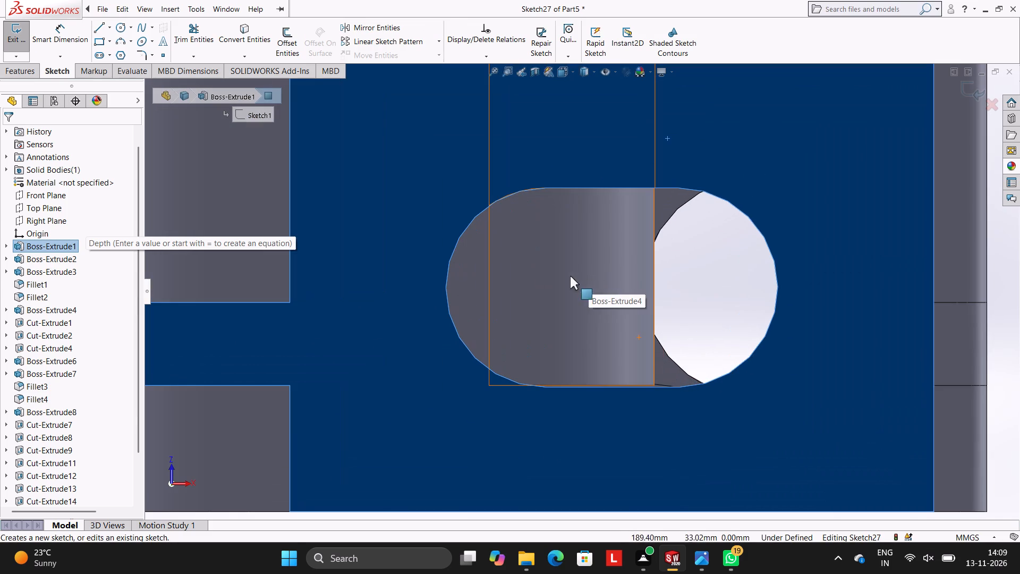
{"action": "key", "text": "Escape"}
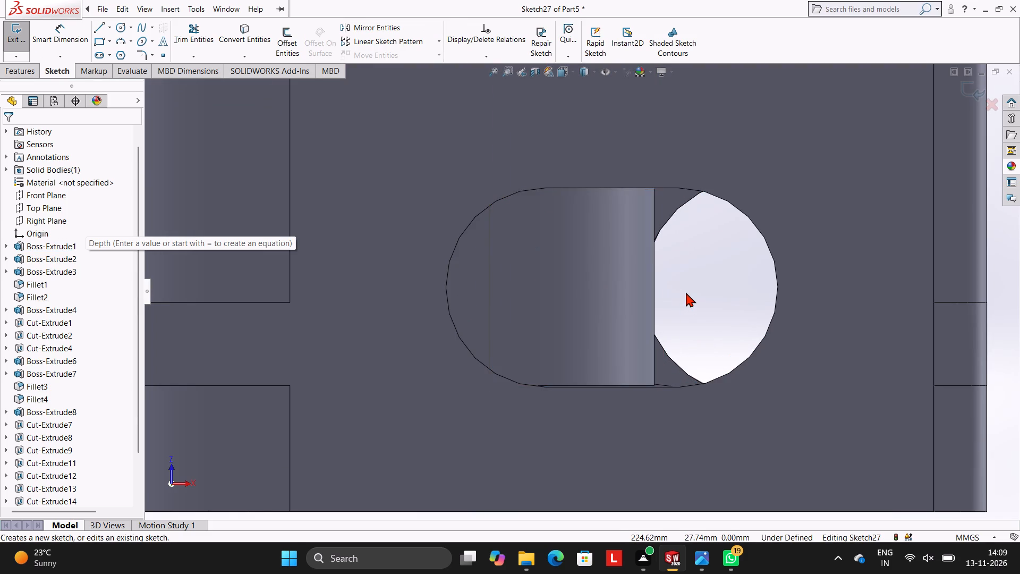
Sketch a circle of 30 mm radius centred on the slot's rounded end nearest the drilled mounting plate.
{"action": "left_click", "coordinate": [117, 30]}
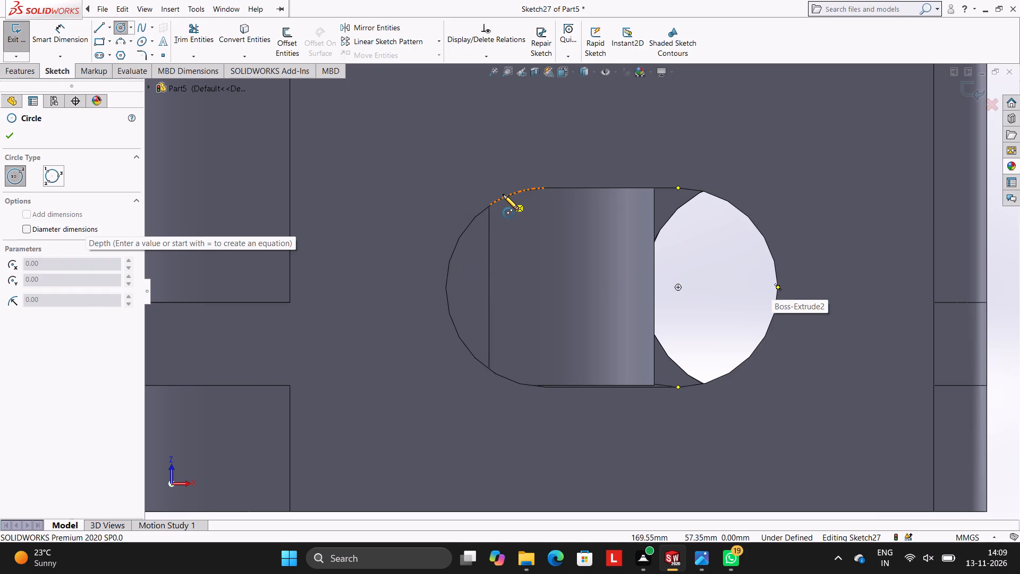
{"action": "left_click", "coordinate": [547, 287]}
{"action": "left_click", "coordinate": [449, 312]}
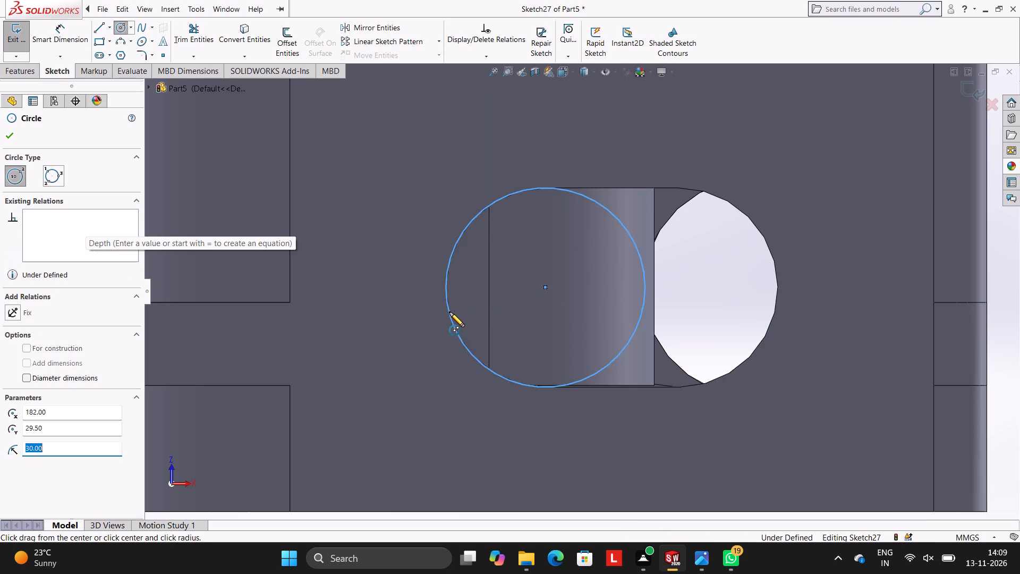
{"action": "key", "text": "Escape"}
{"action": "key", "text": "Escape"}
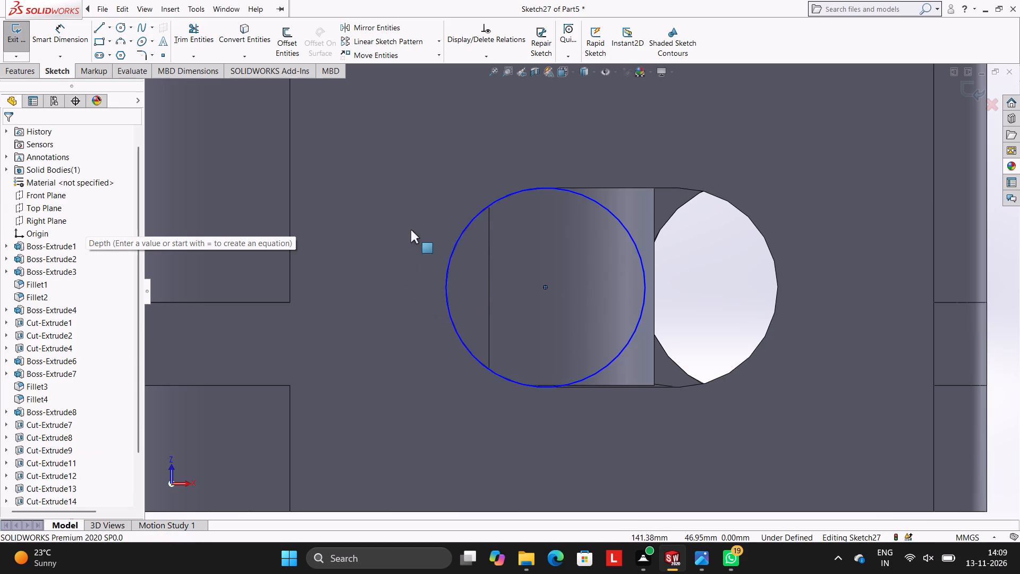
{"action": "key", "text": "Escape"}
{"action": "key", "text": "Escape"}
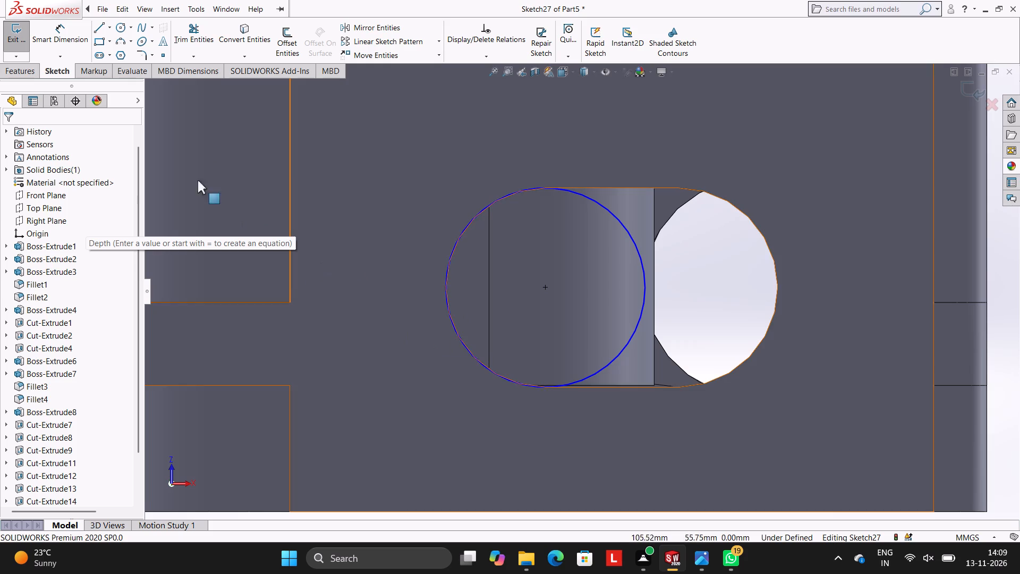
Draw a 59.5 mm vertical line along the cavity wall's edge and a connecting line about 32.75 mm long to the circle's lowest point.
{"action": "left_click", "coordinate": [97, 27]}
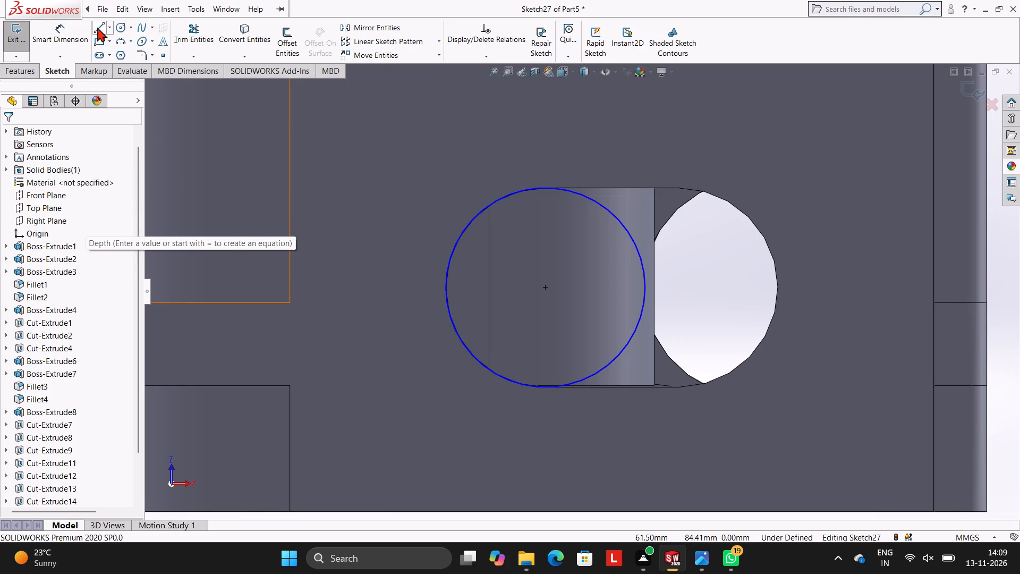
{"action": "left_click", "coordinate": [654, 187]}
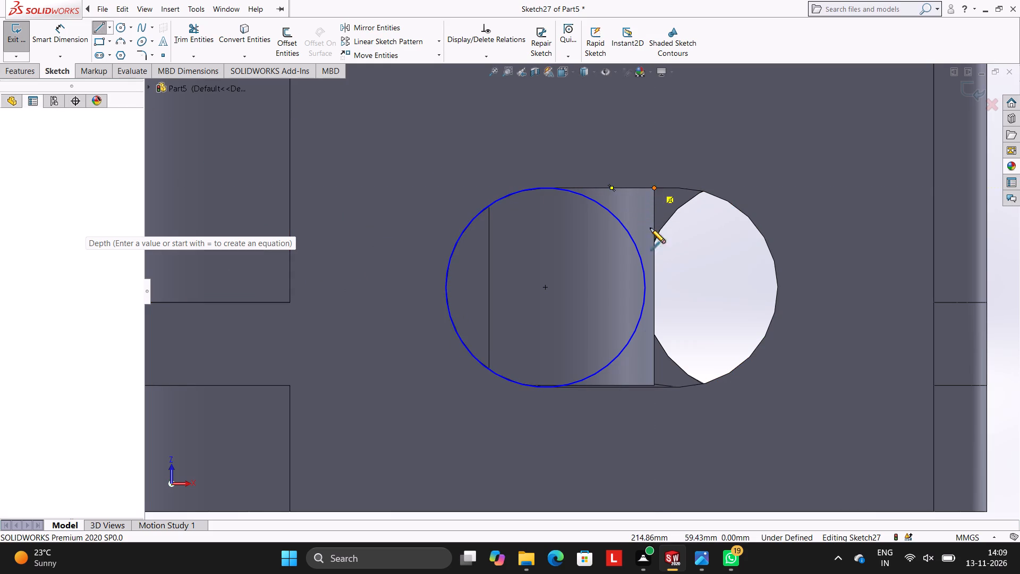
{"action": "left_click", "coordinate": [656, 387]}
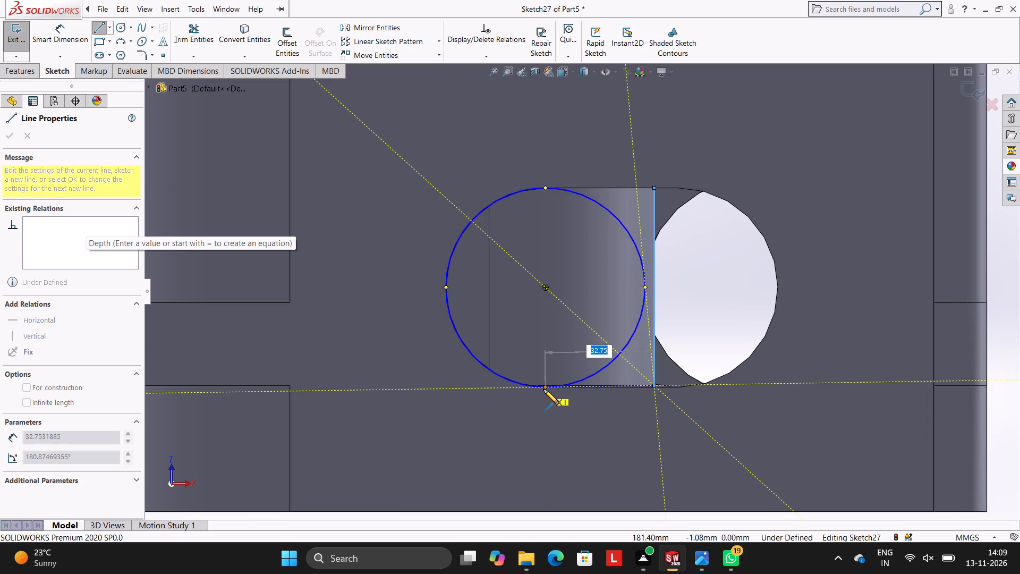
{"action": "left_click", "coordinate": [544, 388]}
{"action": "key", "text": "Escape"}
{"action": "key", "text": "Escape"}
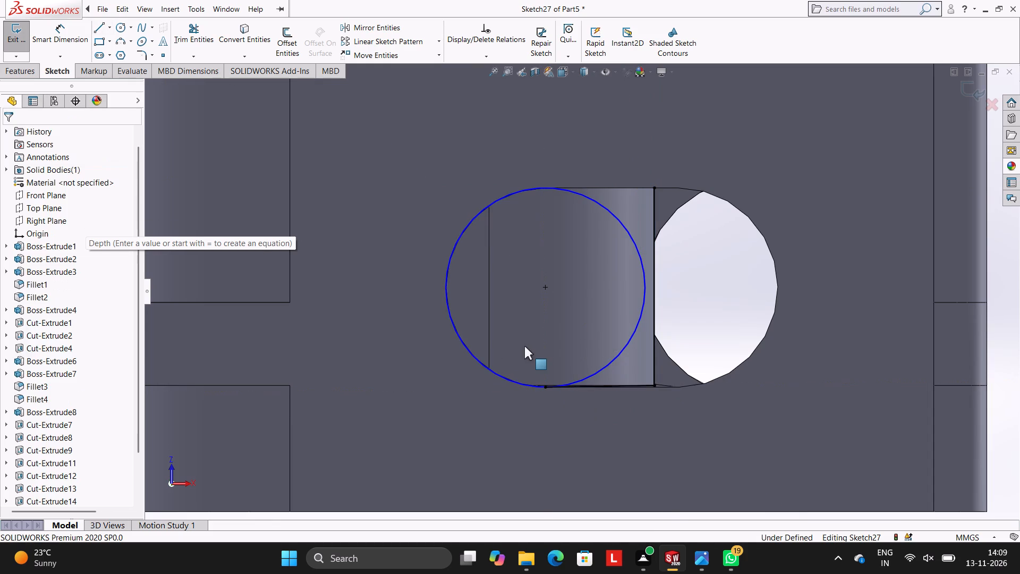
Draw a horizontal line about 32.75 mm long from the circle's highest point to the vertical line's upper end.
{"action": "key", "text": "Escape"}
{"action": "key", "text": "Escape"}
{"action": "left_click", "coordinate": [93, 29]}
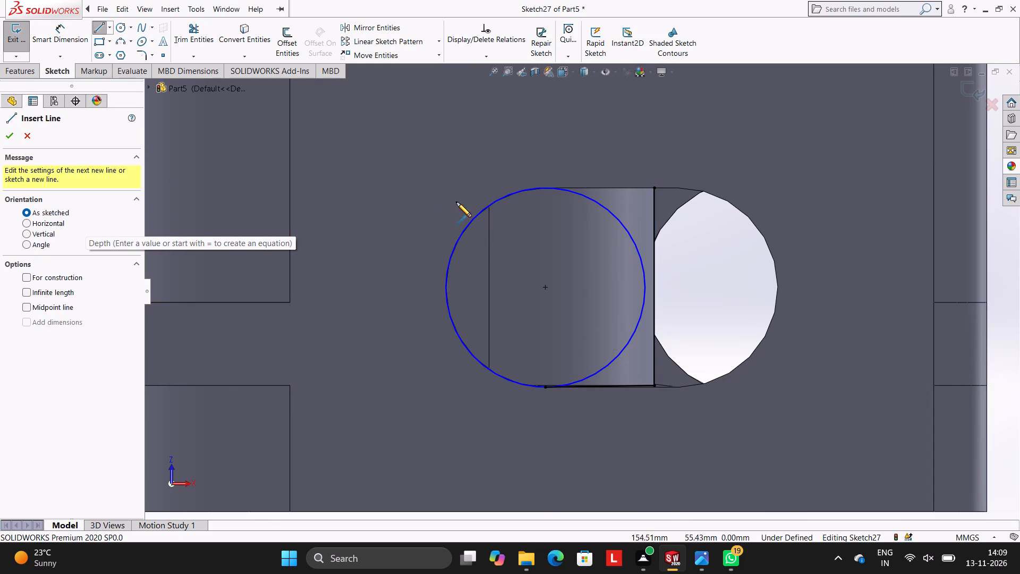
{"action": "left_click", "coordinate": [545, 188]}
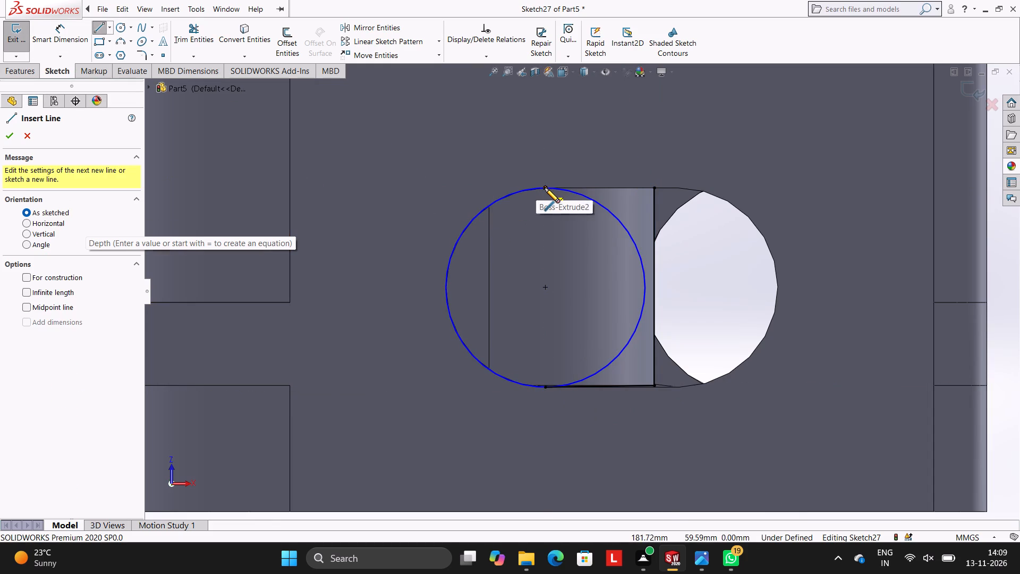
{"action": "left_click", "coordinate": [654, 190]}
{"action": "key", "text": "Escape"}
{"action": "key", "text": "Escape"}
{"action": "key", "text": "Escape"}
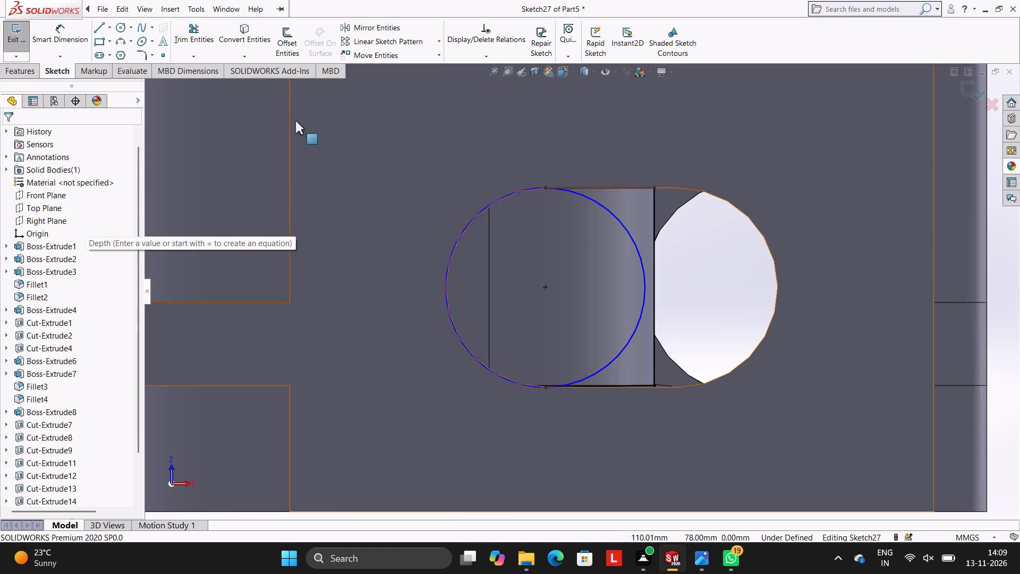
Trim away the half of the circle inside the profile, between the two connecting lines and facing the vertical line.
{"action": "left_click", "coordinate": [186, 35]}
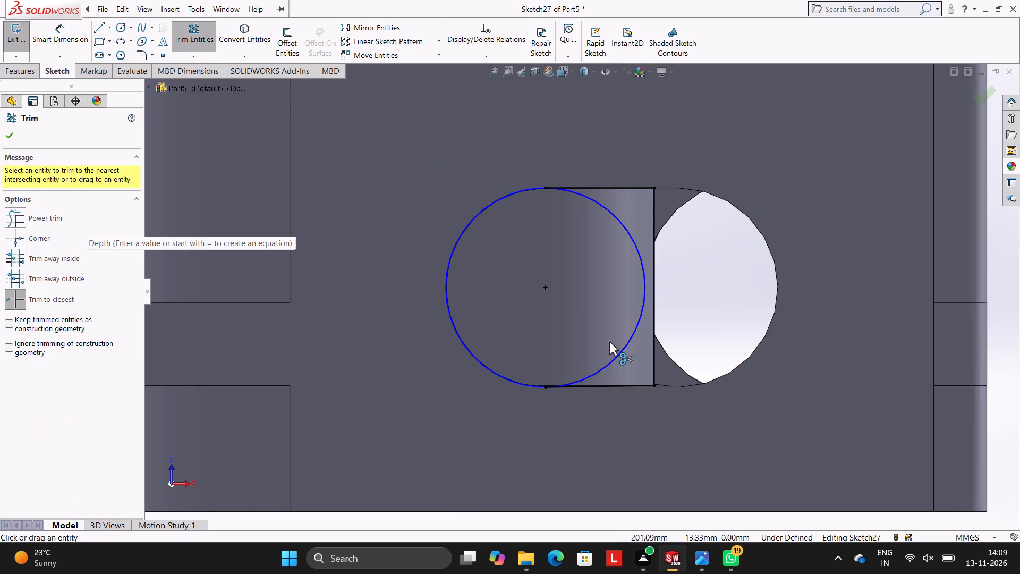
{"action": "left_click", "coordinate": [620, 356]}
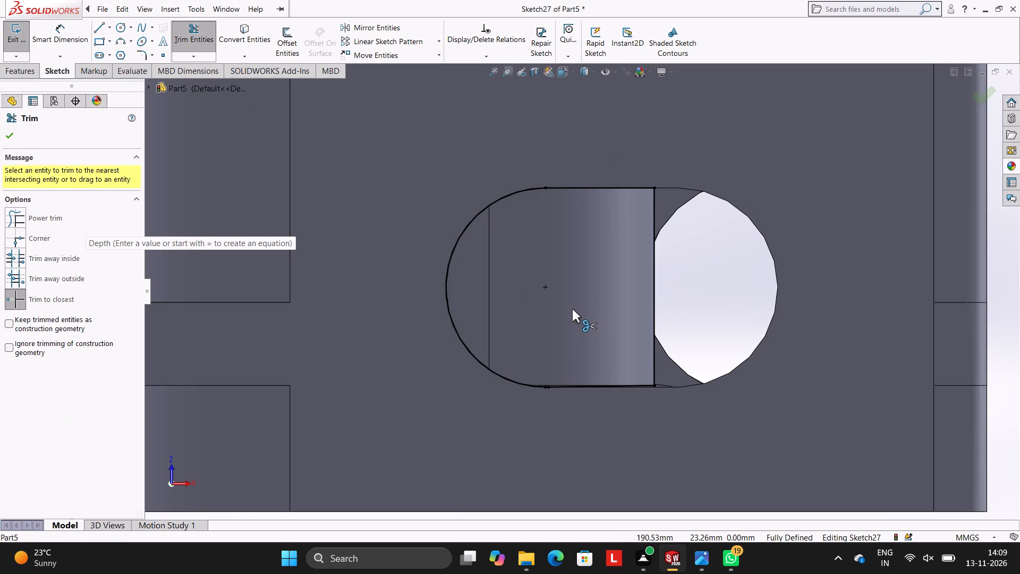
{"action": "key", "text": "Escape"}
{"action": "scroll", "coordinate": [576, 417], "scroll_direction": "down", "scroll_amount": 8}
{"action": "scroll", "coordinate": [582, 342], "scroll_direction": "up", "scroll_amount": 5}
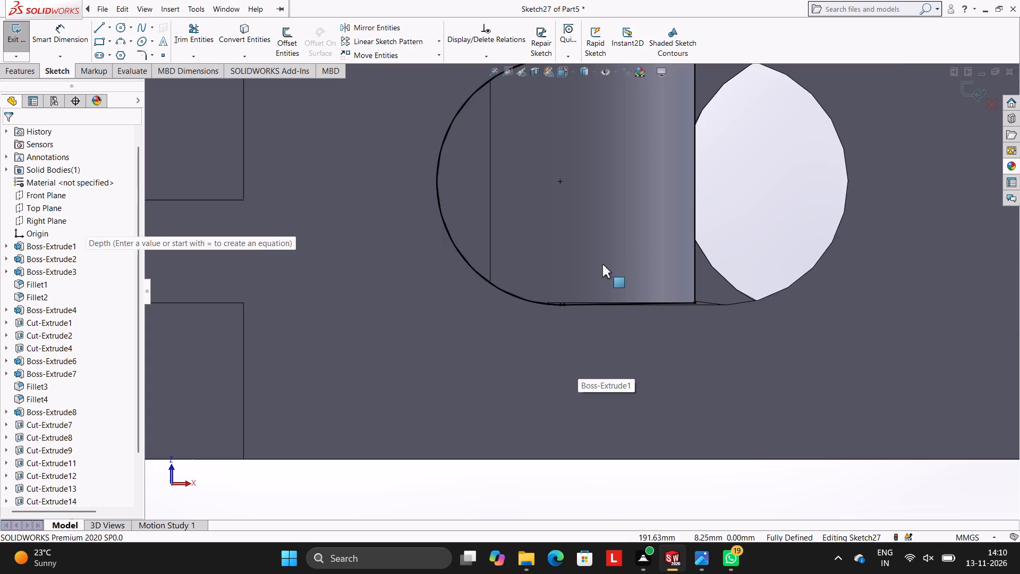
{"action": "scroll", "coordinate": [602, 264], "scroll_direction": "up", "scroll_amount": 6}
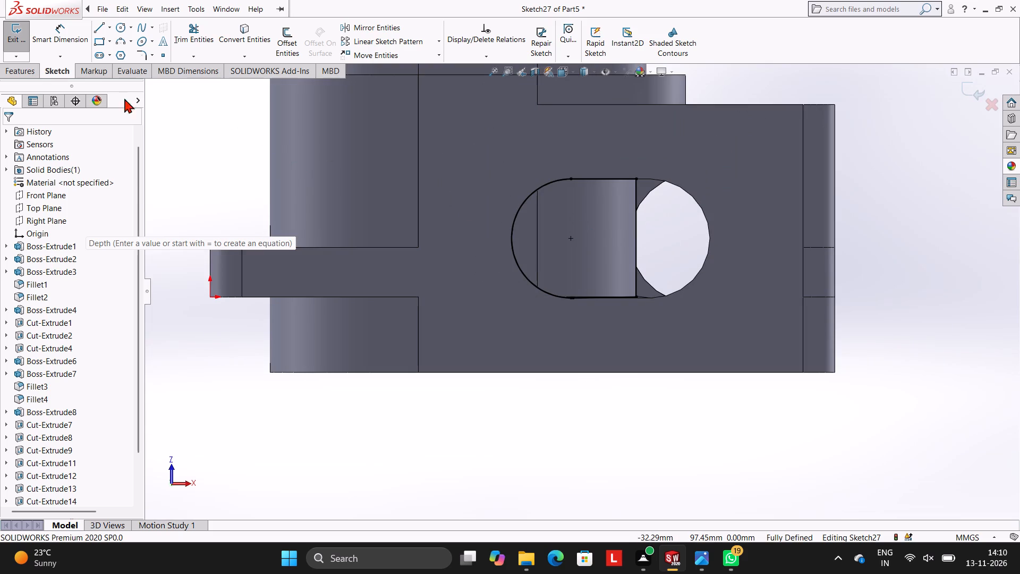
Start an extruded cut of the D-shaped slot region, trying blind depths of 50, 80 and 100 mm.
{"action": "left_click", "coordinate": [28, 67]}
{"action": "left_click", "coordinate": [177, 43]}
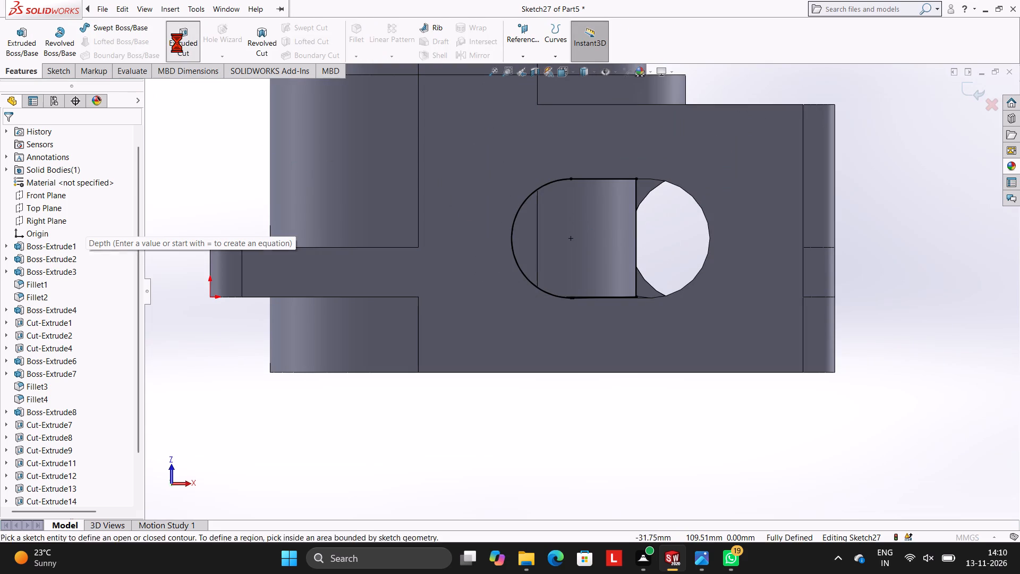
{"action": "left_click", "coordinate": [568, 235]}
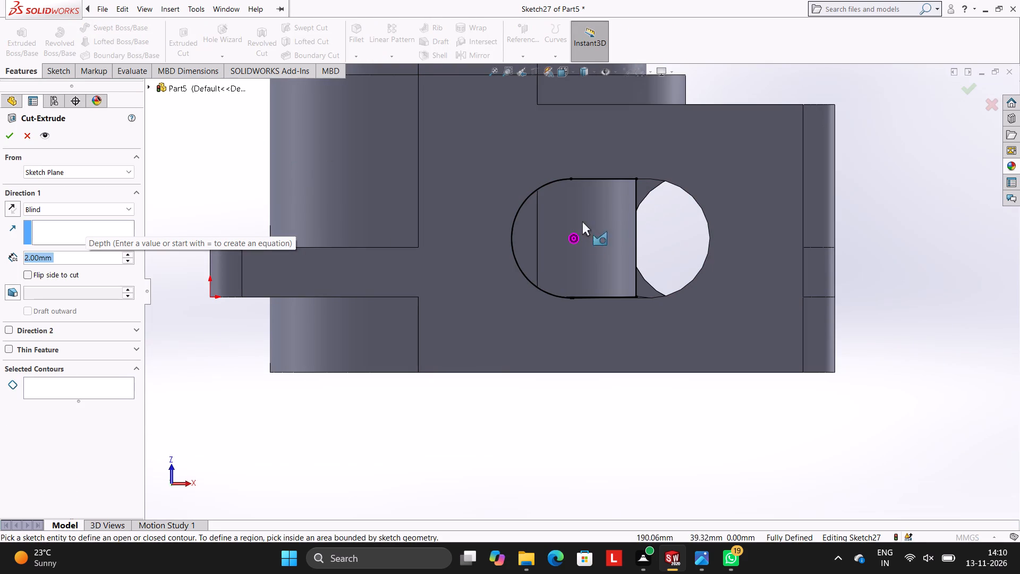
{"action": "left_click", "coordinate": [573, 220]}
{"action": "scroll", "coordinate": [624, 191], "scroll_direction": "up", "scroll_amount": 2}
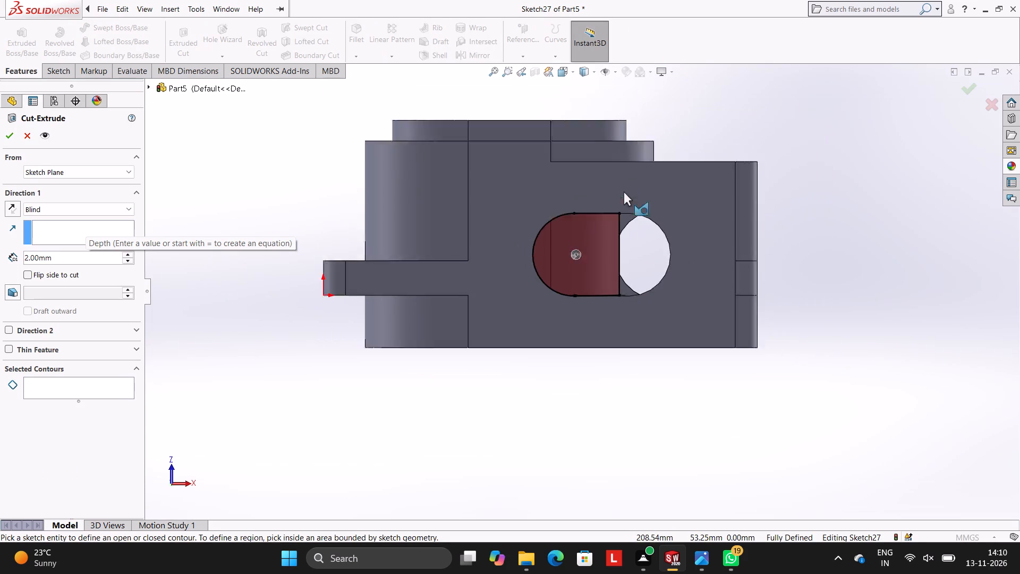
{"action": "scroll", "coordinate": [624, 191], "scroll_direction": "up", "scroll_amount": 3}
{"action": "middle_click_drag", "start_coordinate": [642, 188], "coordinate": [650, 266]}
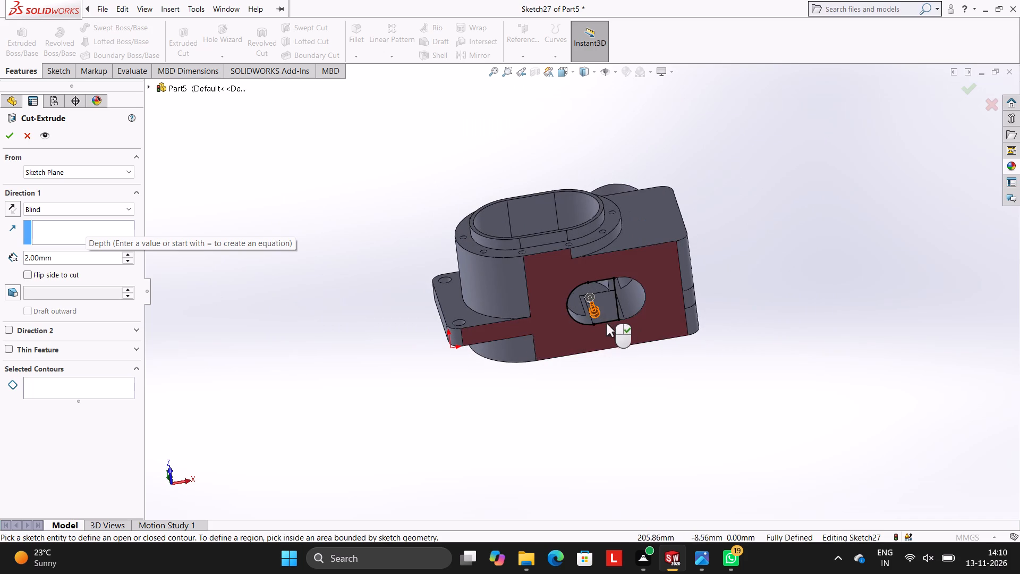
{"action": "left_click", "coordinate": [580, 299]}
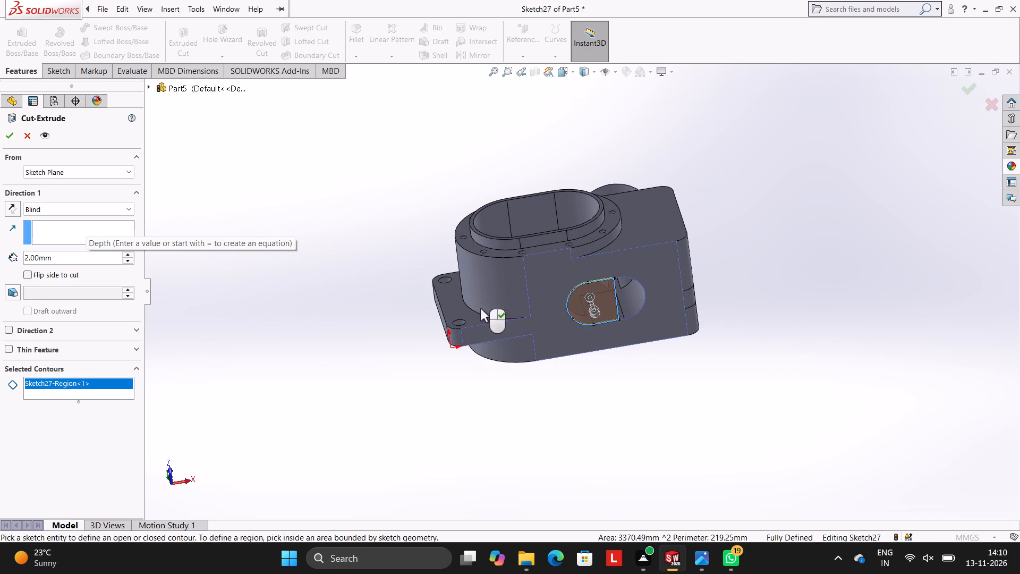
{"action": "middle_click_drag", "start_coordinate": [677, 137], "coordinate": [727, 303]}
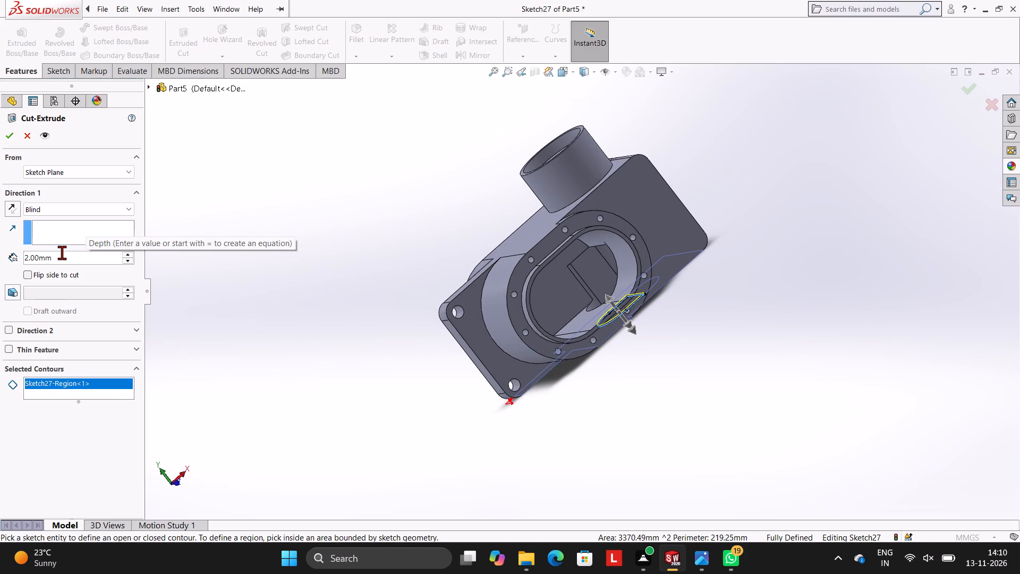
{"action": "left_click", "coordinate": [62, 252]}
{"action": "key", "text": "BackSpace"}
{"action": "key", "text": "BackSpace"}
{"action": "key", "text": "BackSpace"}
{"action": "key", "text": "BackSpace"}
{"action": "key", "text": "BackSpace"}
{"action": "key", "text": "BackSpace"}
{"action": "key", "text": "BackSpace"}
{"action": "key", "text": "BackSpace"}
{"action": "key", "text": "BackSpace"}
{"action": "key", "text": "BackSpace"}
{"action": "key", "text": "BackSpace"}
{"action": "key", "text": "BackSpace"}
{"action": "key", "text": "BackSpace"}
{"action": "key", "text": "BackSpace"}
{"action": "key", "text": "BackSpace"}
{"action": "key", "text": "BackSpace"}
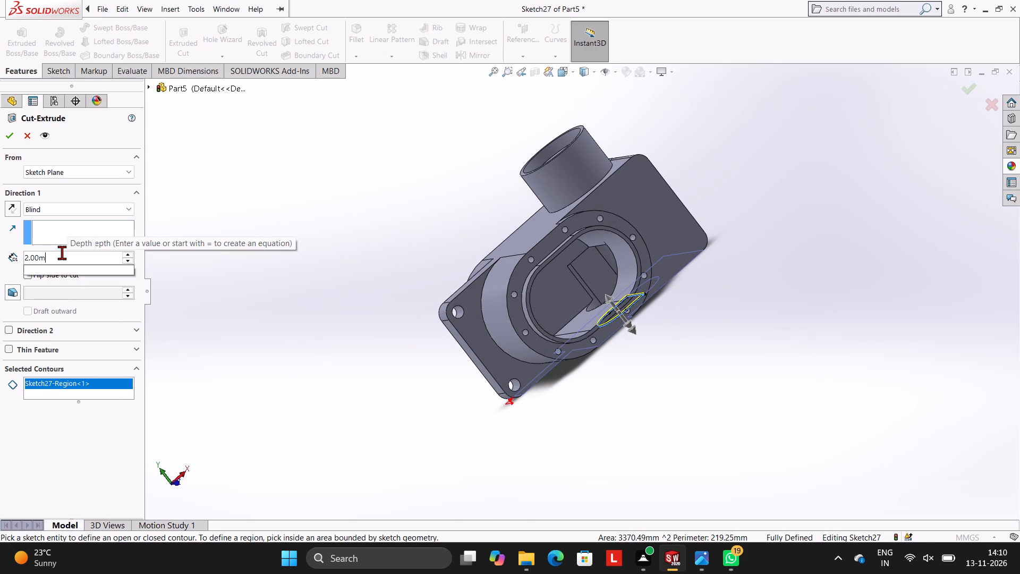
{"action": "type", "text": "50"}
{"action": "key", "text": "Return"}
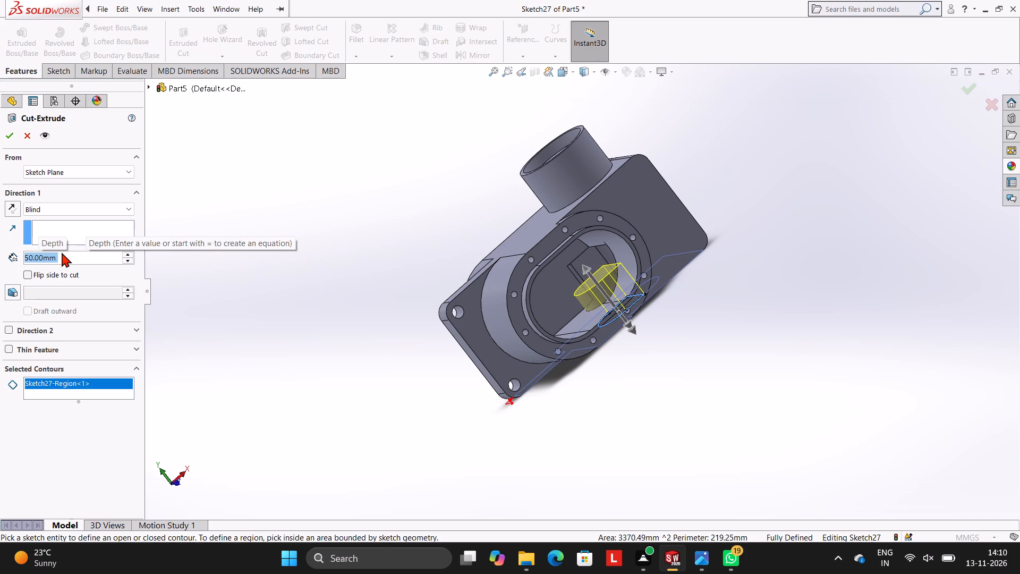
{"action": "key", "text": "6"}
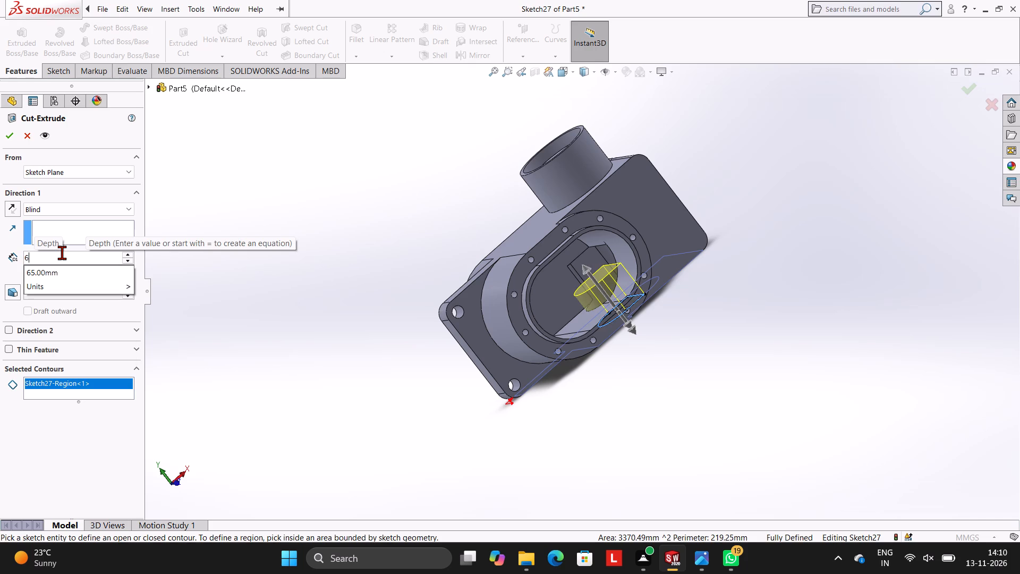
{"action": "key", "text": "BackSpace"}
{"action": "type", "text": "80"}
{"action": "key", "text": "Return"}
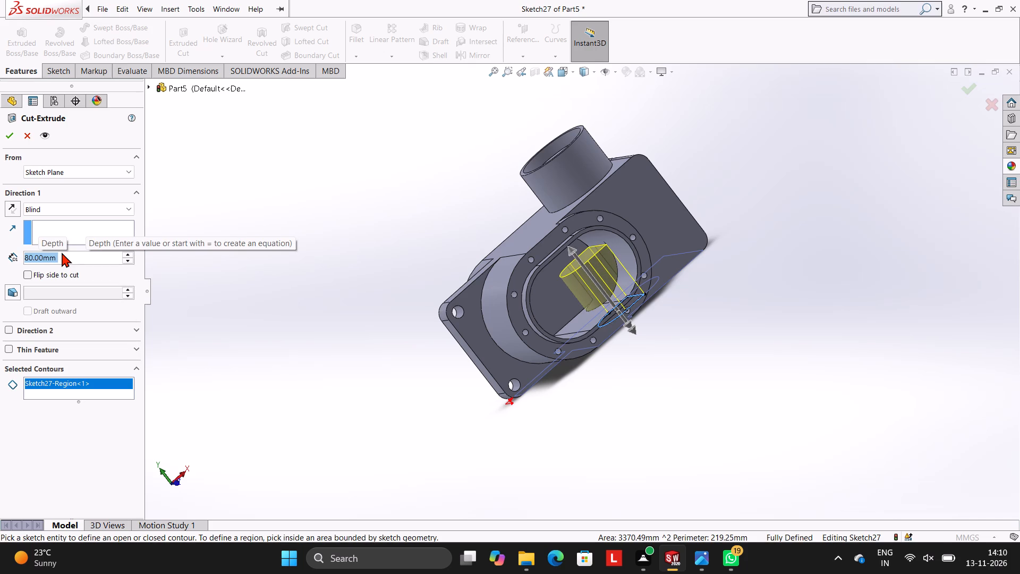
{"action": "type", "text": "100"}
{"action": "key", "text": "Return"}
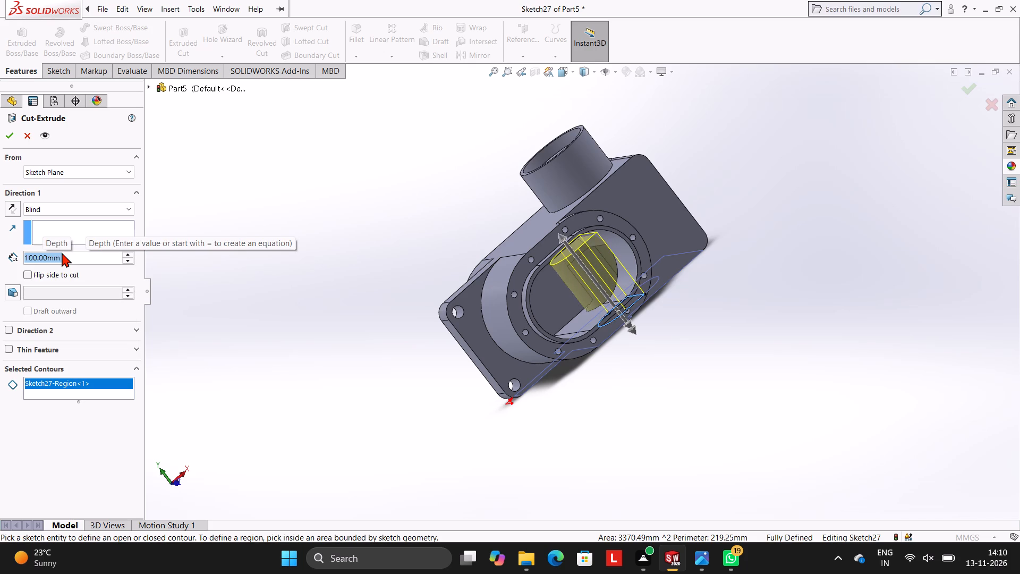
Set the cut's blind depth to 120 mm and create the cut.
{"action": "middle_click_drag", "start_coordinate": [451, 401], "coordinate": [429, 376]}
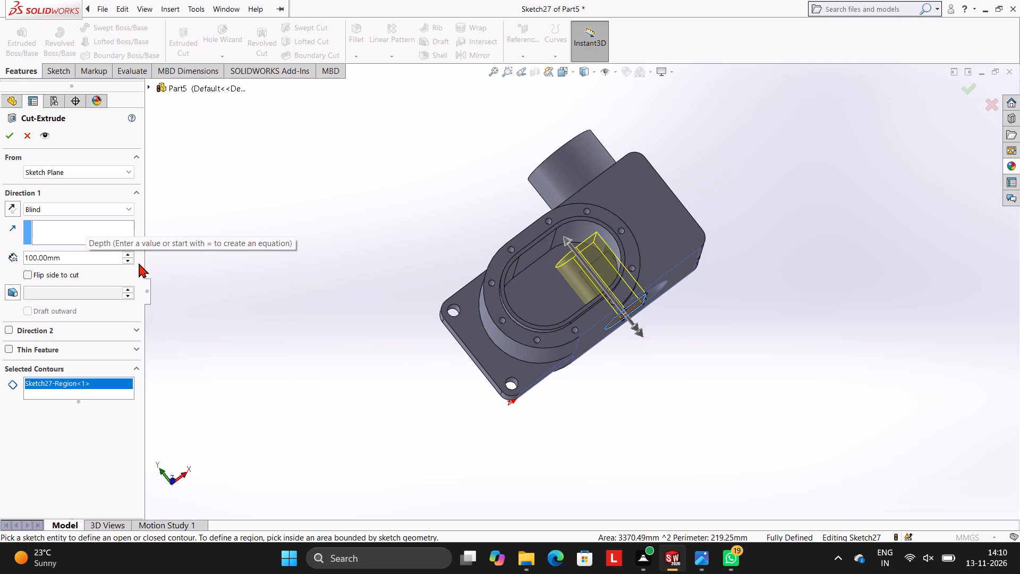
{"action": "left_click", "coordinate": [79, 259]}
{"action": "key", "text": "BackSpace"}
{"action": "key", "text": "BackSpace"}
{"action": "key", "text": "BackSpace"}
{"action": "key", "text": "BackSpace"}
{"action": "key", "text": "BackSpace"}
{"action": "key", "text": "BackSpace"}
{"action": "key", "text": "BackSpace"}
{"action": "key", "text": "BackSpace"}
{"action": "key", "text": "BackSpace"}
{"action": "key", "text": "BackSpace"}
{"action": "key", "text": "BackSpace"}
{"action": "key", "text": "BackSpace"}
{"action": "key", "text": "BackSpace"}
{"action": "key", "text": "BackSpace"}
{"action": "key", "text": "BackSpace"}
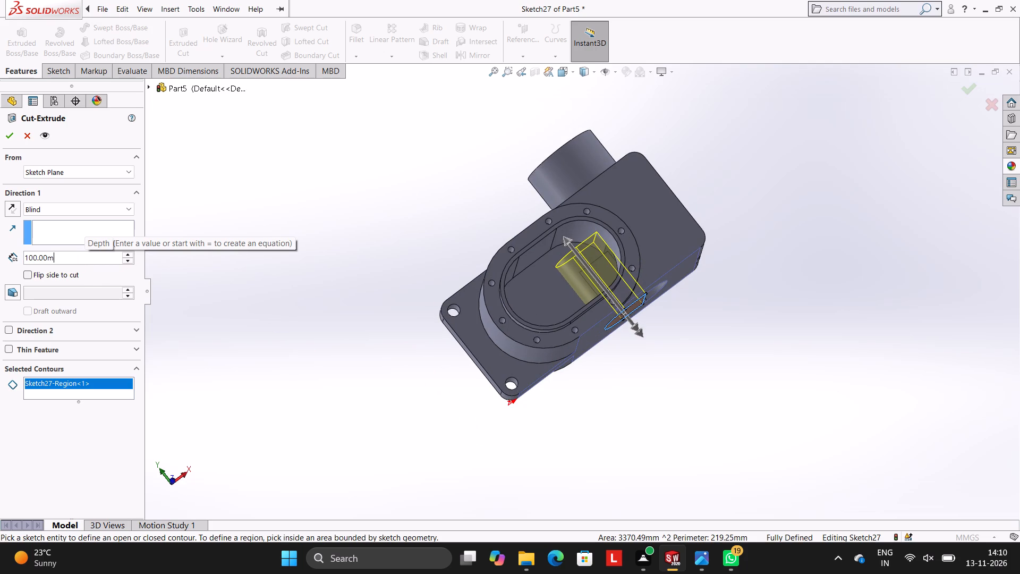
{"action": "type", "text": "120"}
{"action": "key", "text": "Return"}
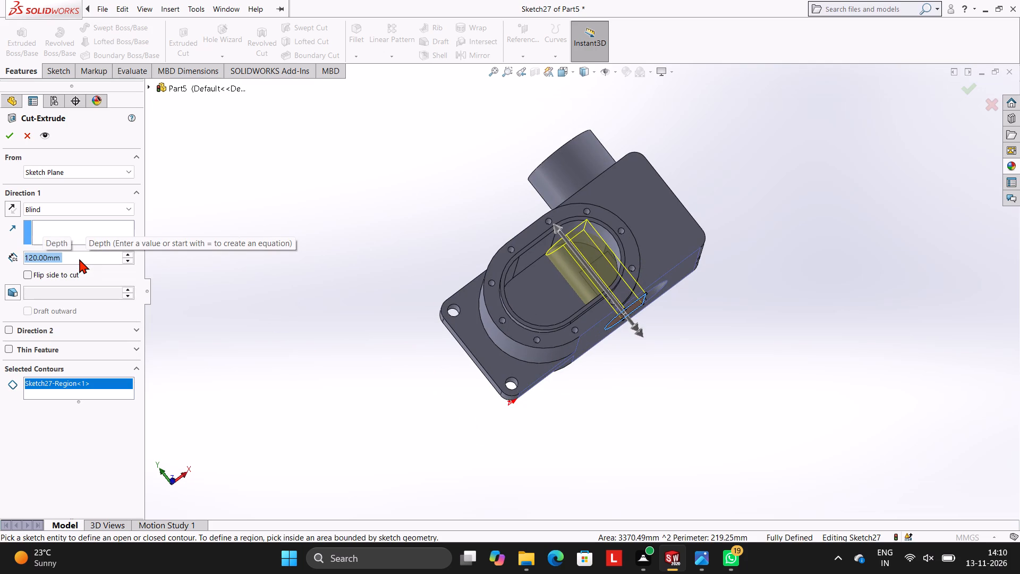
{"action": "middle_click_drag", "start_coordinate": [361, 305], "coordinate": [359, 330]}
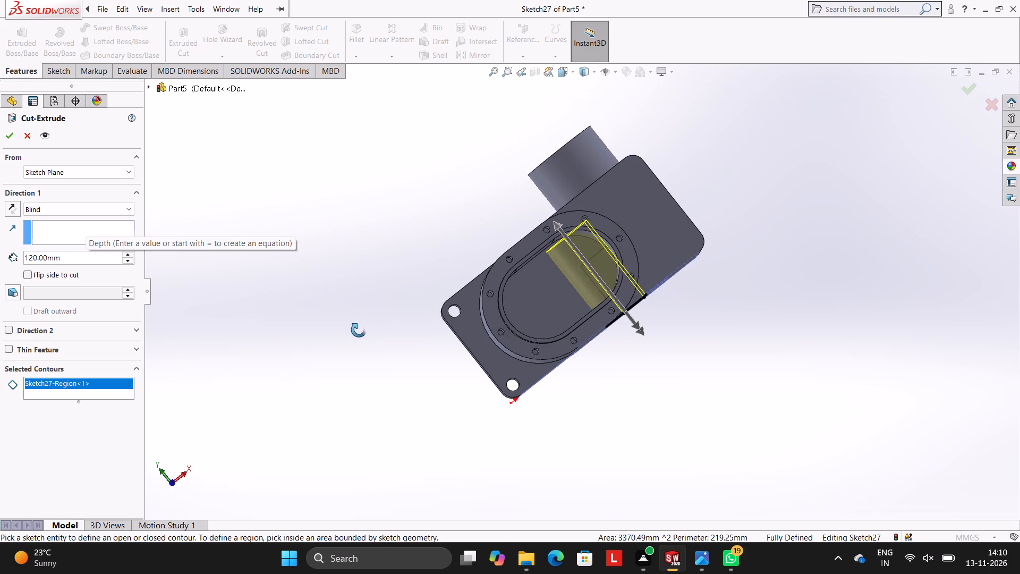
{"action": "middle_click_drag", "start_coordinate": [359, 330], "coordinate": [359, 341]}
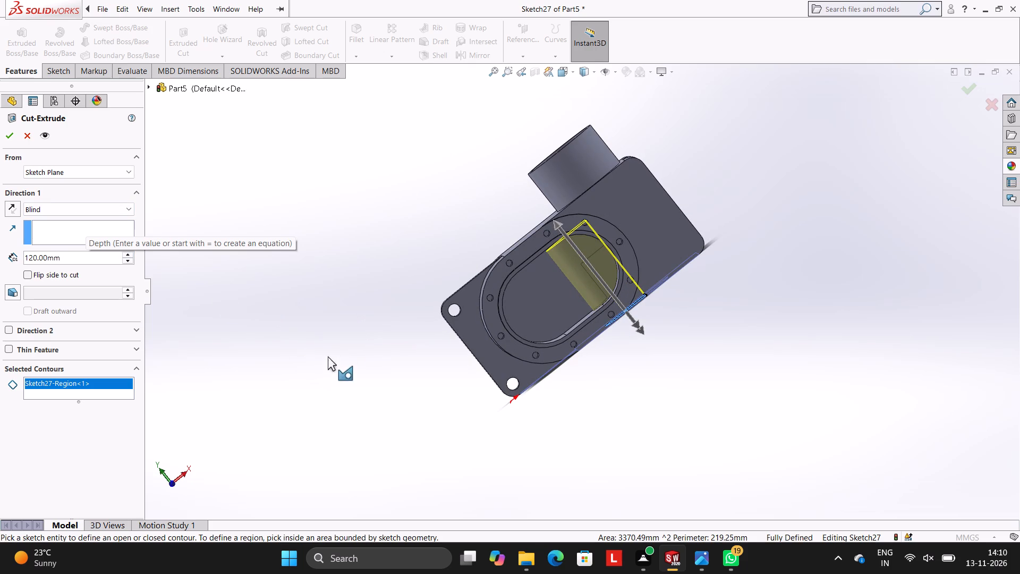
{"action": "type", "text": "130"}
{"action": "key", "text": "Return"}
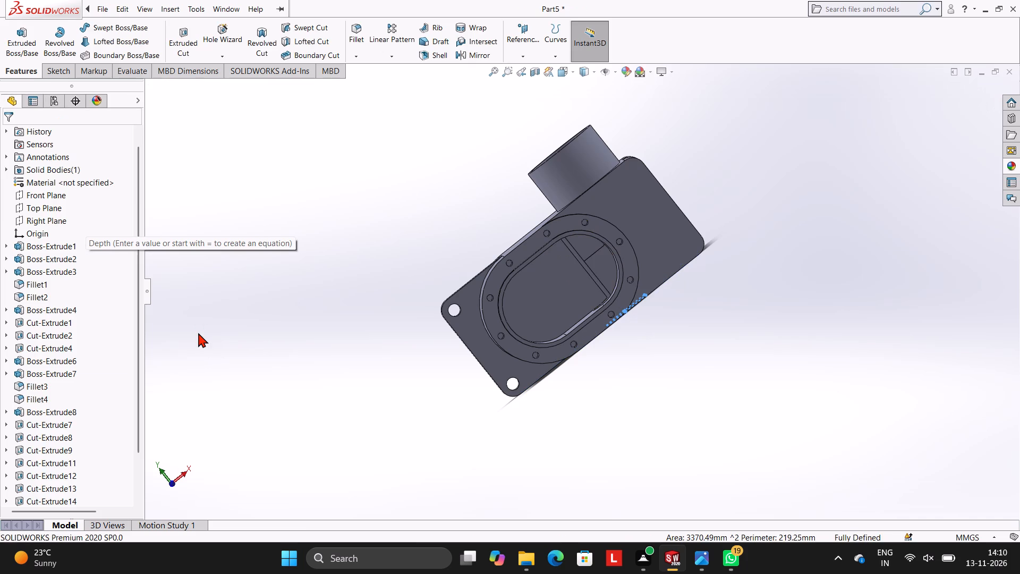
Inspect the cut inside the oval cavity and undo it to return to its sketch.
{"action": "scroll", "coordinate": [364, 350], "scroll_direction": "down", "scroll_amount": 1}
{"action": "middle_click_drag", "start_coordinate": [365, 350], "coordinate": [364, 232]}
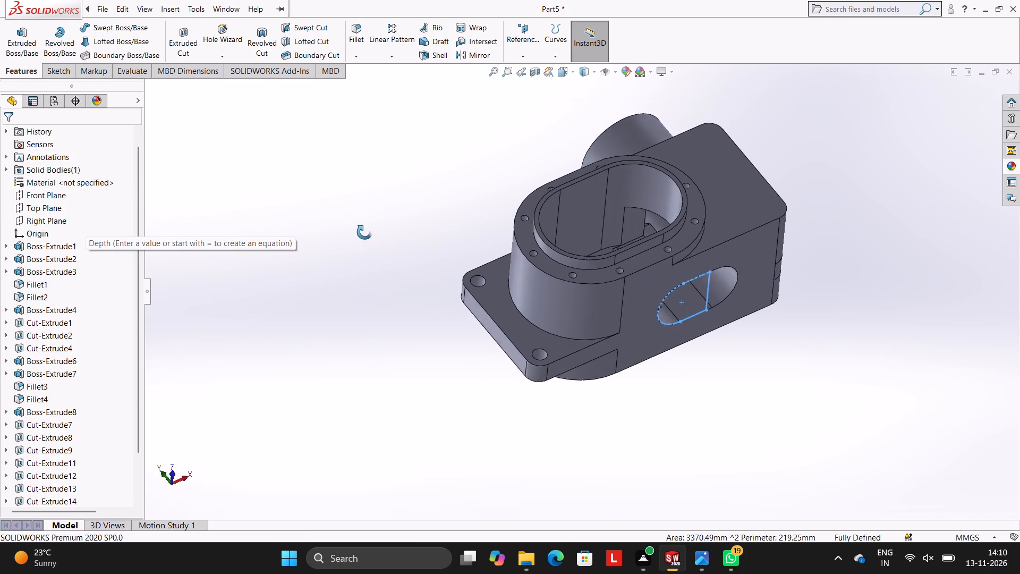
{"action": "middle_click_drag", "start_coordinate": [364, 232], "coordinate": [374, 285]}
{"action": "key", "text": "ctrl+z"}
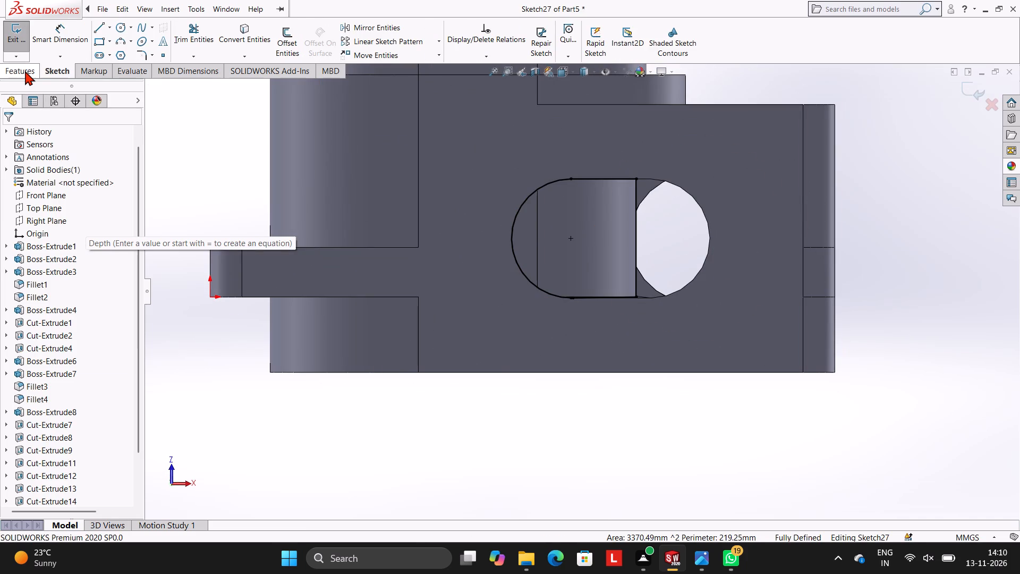
Start the extruded cut again on the D-shaped slot region with a blind depth of 130 mm.
{"action": "left_click", "coordinate": [25, 71]}
{"action": "left_click", "coordinate": [190, 46]}
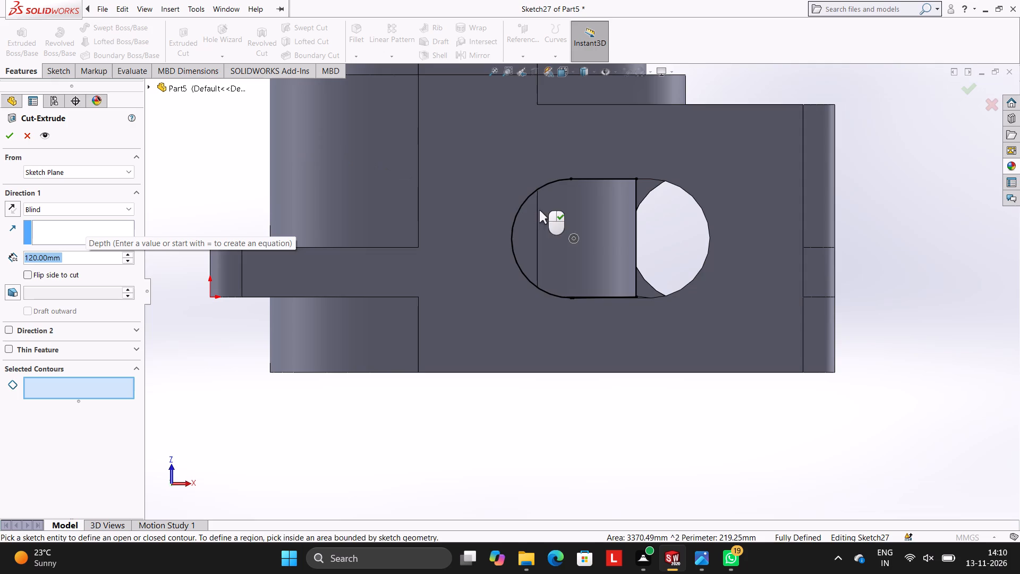
{"action": "left_click", "coordinate": [567, 213]}
{"action": "middle_click_drag", "start_coordinate": [546, 228], "coordinate": [570, 351]}
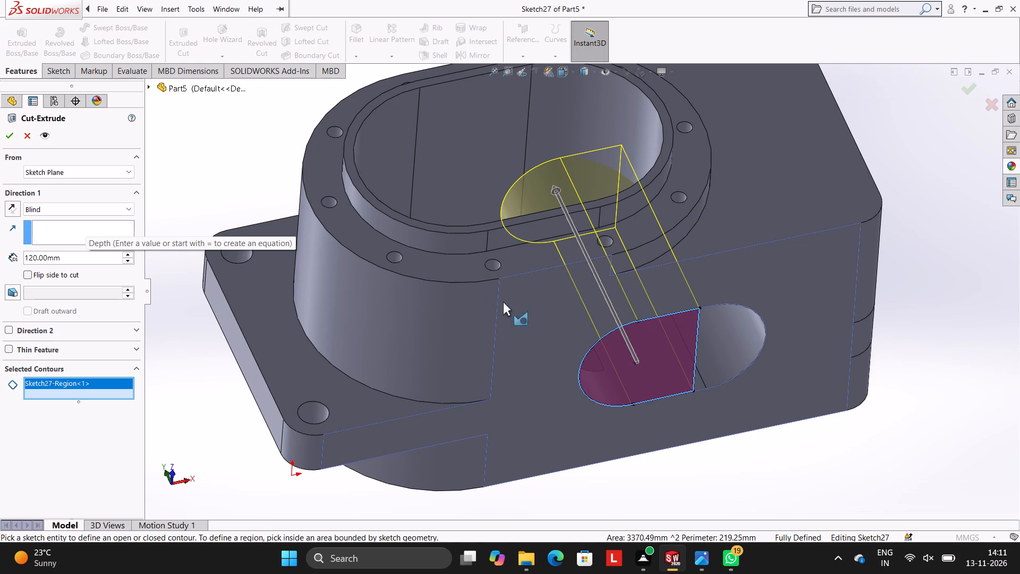
{"action": "scroll", "coordinate": [460, 199], "scroll_direction": "up", "scroll_amount": 4}
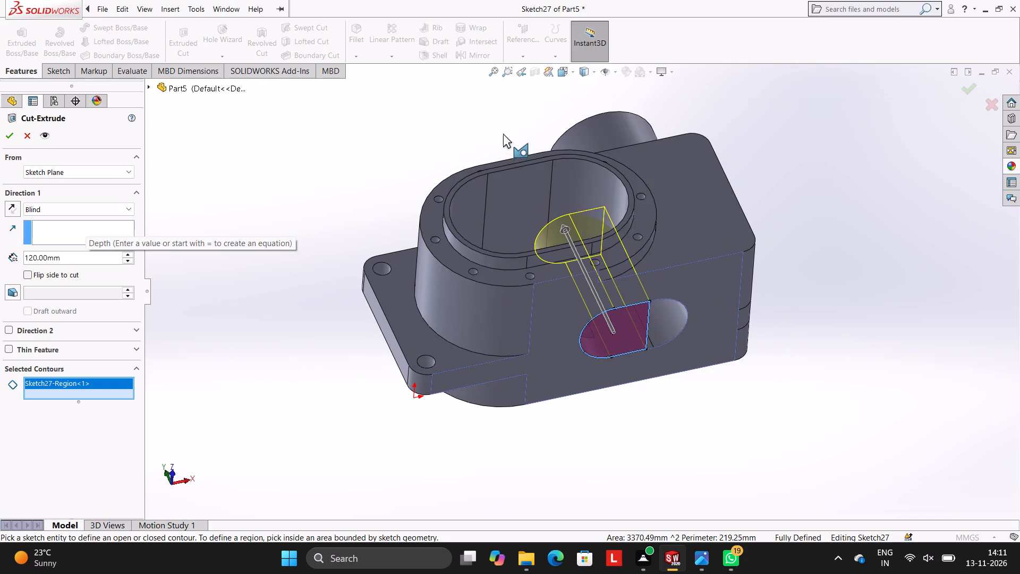
{"action": "middle_click_drag", "start_coordinate": [494, 128], "coordinate": [489, 242]}
{"action": "left_click", "coordinate": [73, 258]}
{"action": "key", "text": "BackSpace"}
{"action": "key", "text": "BackSpace"}
{"action": "key", "text": "BackSpace"}
{"action": "key", "text": "BackSpace"}
{"action": "key", "text": "BackSpace"}
{"action": "key", "text": "BackSpace"}
{"action": "key", "text": "BackSpace"}
{"action": "key", "text": "BackSpace"}
{"action": "key", "text": "BackSpace"}
{"action": "key", "text": "BackSpace"}
{"action": "key", "text": "BackSpace"}
{"action": "key", "text": "BackSpace"}
{"action": "key", "text": "BackSpace"}
{"action": "key", "text": "BackSpace"}
{"action": "key", "text": "BackSpace"}
{"action": "key", "text": "BackSpace"}
{"action": "key", "text": "BackSpace"}
{"action": "key", "text": "BackSpace"}
{"action": "key", "text": "BackSpace"}
{"action": "key", "text": "BackSpace"}
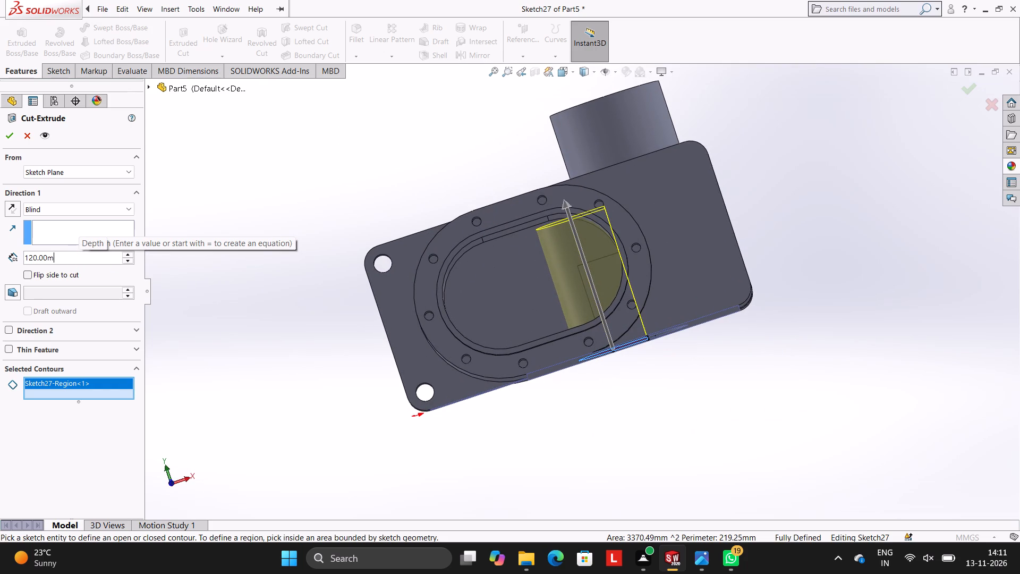
{"action": "type", "text": "130"}
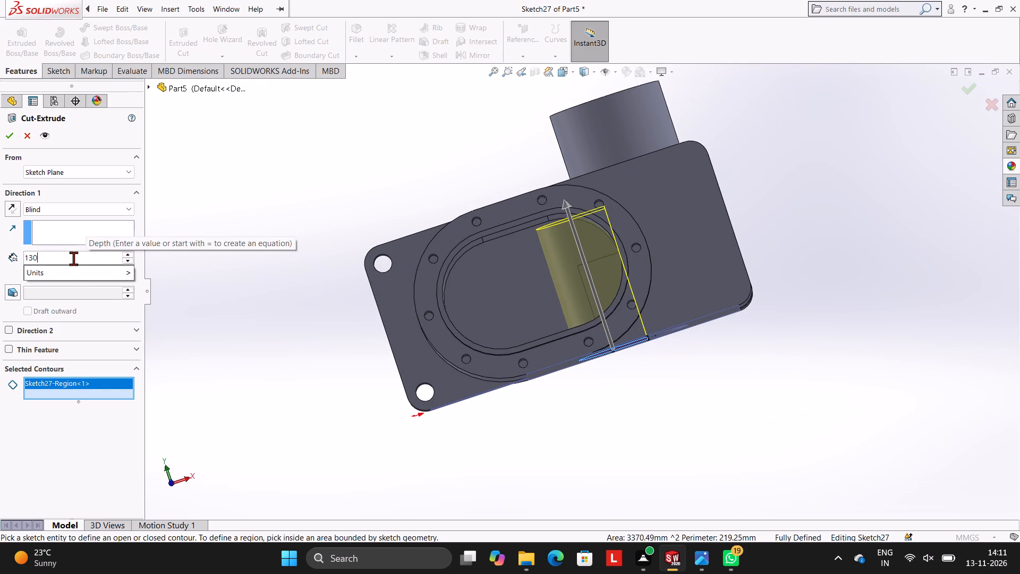
{"action": "key", "text": "Return"}
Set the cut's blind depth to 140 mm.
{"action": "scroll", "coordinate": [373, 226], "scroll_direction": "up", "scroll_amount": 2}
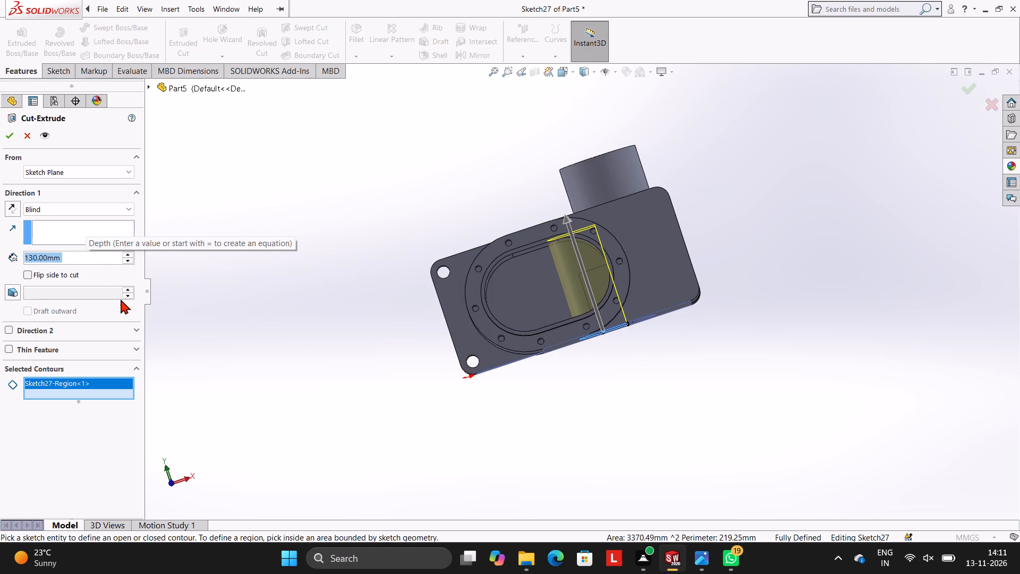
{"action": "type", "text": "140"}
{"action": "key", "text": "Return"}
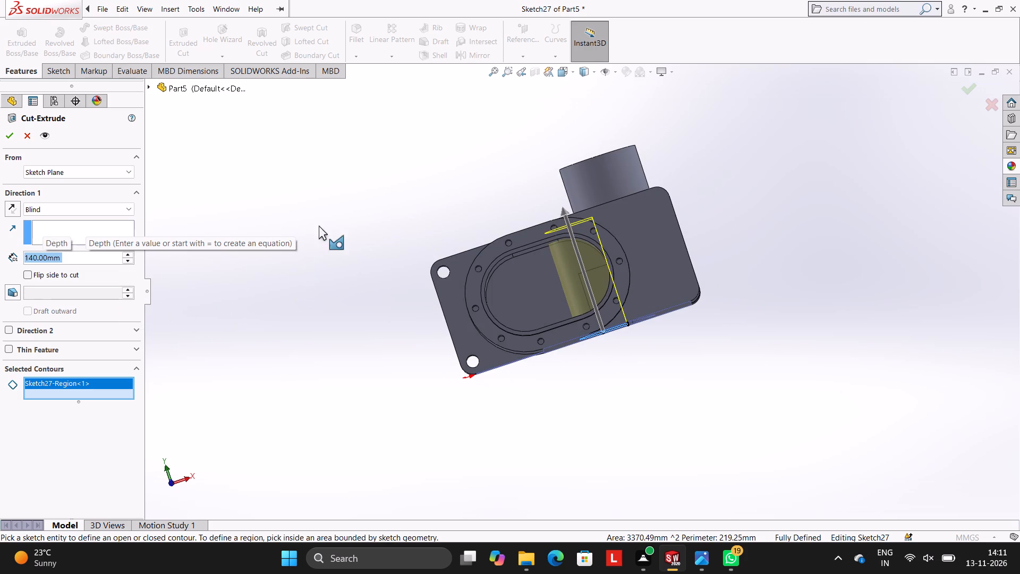
Set the cut's blind depth to 130 mm and create the extruded cut from the D-shaped slot region.
{"action": "middle_click_drag", "start_coordinate": [326, 208], "coordinate": [330, 221]}
{"action": "left_click", "coordinate": [72, 259]}
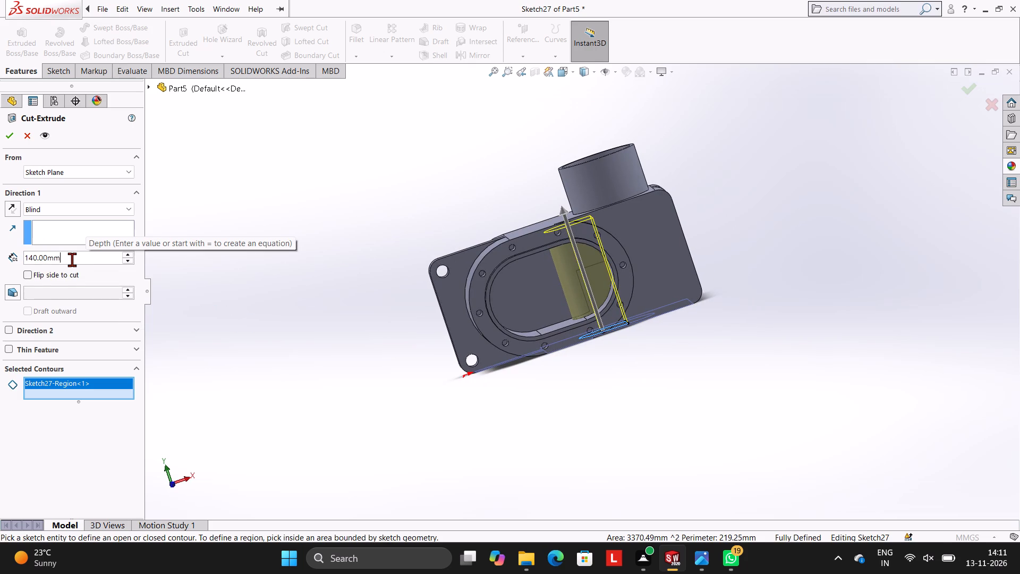
{"action": "type", "text": "130"}
{"action": "key", "text": "Return"}
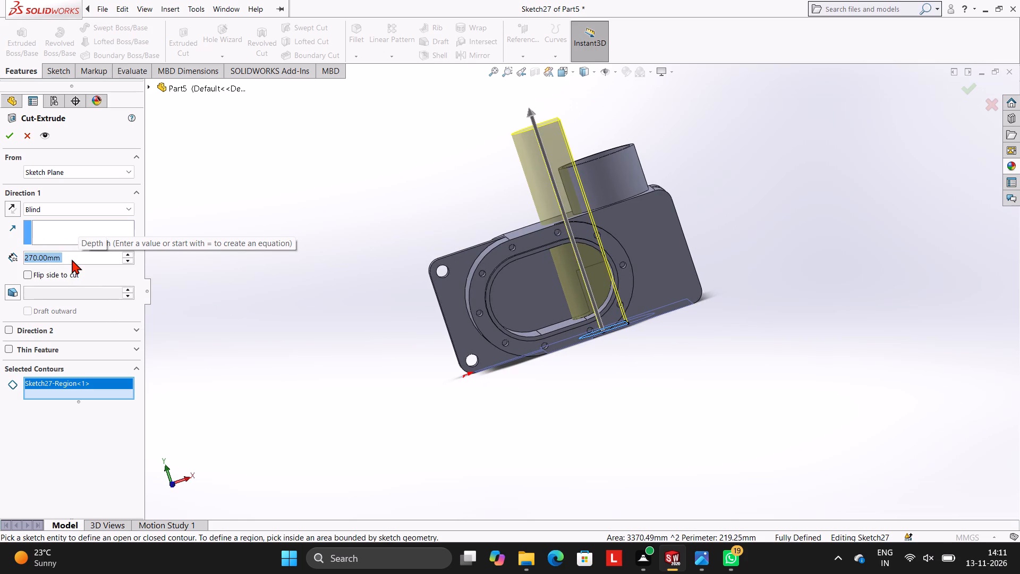
{"action": "type", "text": "130"}
{"action": "key", "text": "Return"}
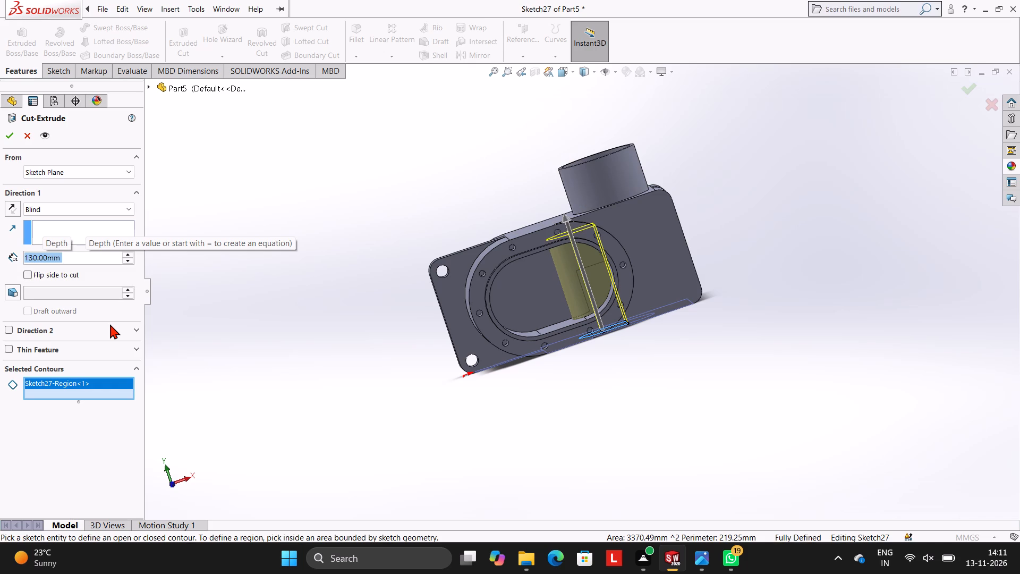
{"action": "middle_click_drag", "start_coordinate": [412, 234], "coordinate": [403, 222]}
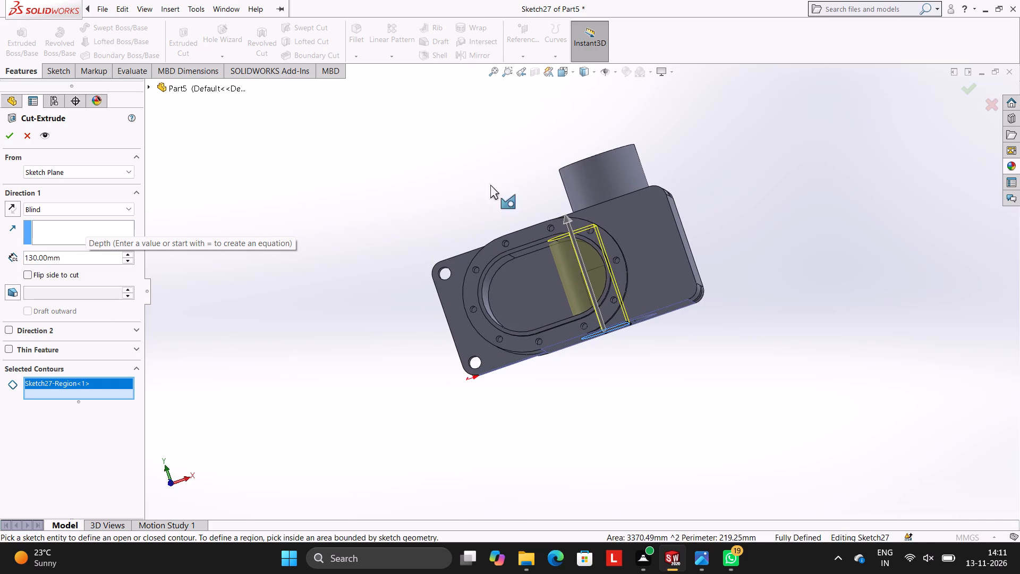
{"action": "middle_click_drag", "start_coordinate": [485, 175], "coordinate": [490, 180]}
{"action": "scroll", "coordinate": [607, 223], "scroll_direction": "down", "scroll_amount": 5}
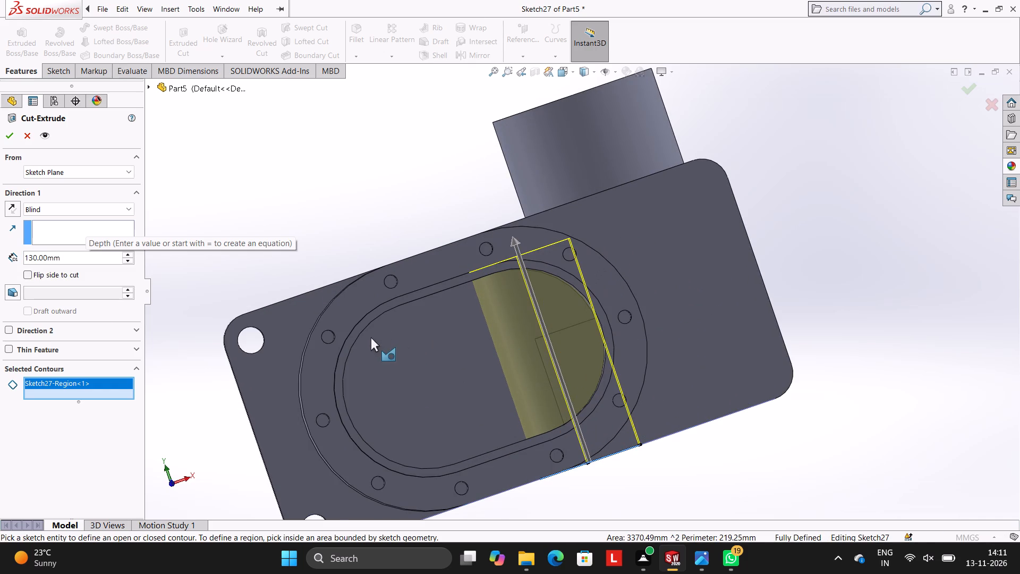
{"action": "left_click", "coordinate": [7, 137]}
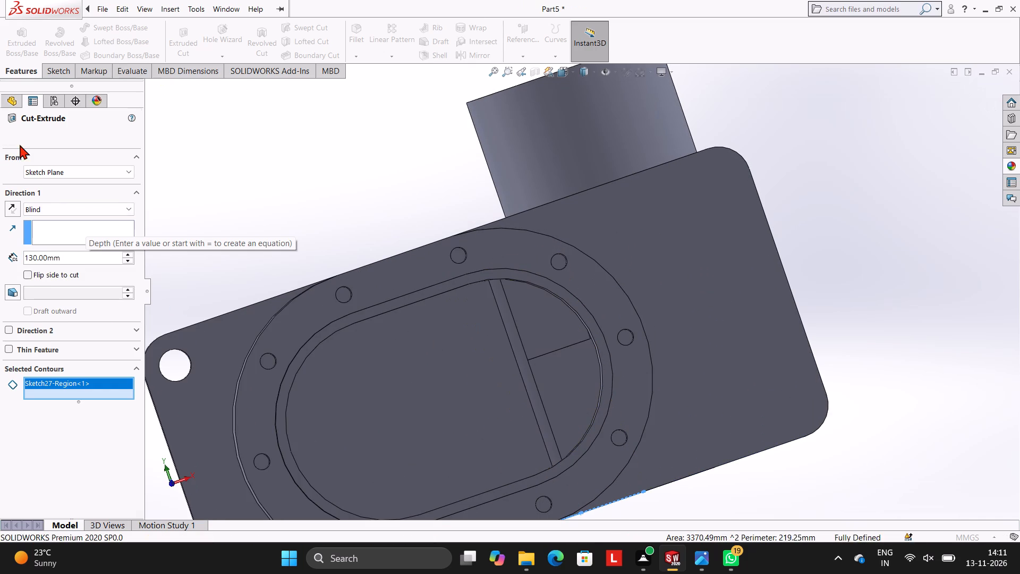
{"action": "left_click", "coordinate": [275, 161]}
Examine the new cut inside the flanged oval cavity and through the housing's side slot from several angles.
{"action": "middle_click_drag", "start_coordinate": [441, 232], "coordinate": [443, 185]}
{"action": "middle_click_drag", "start_coordinate": [659, 356], "coordinate": [644, 267]}
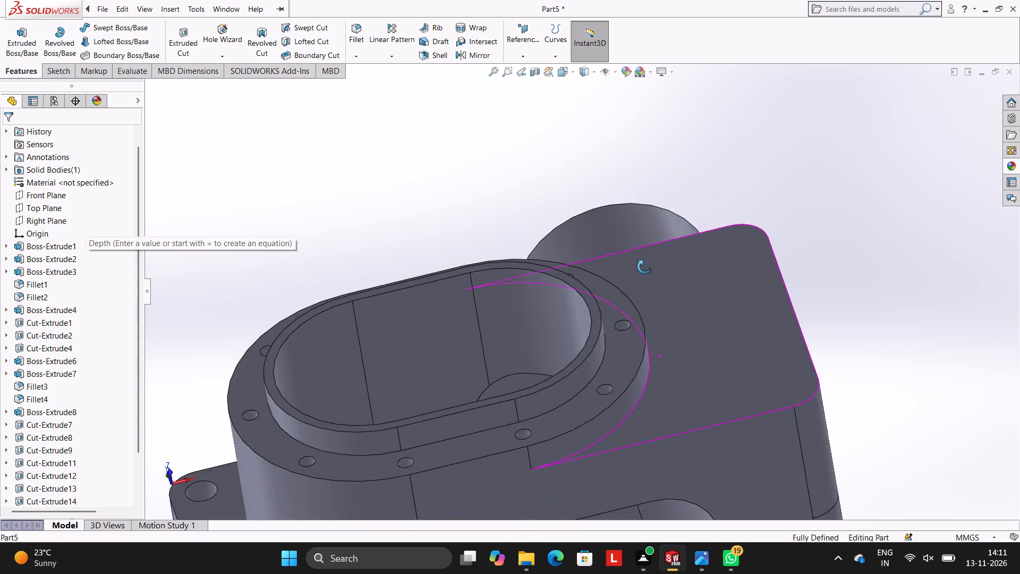
{"action": "middle_click_drag", "start_coordinate": [644, 267], "coordinate": [678, 342]}
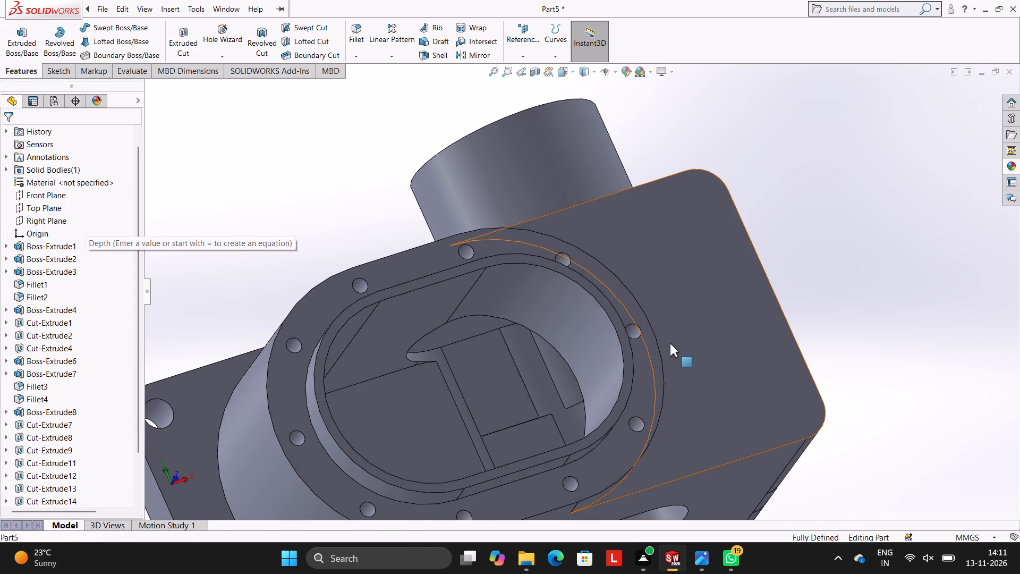
{"action": "scroll", "coordinate": [682, 352], "scroll_direction": "up", "scroll_amount": 3}
{"action": "middle_click_drag", "start_coordinate": [700, 356], "coordinate": [674, 343]}
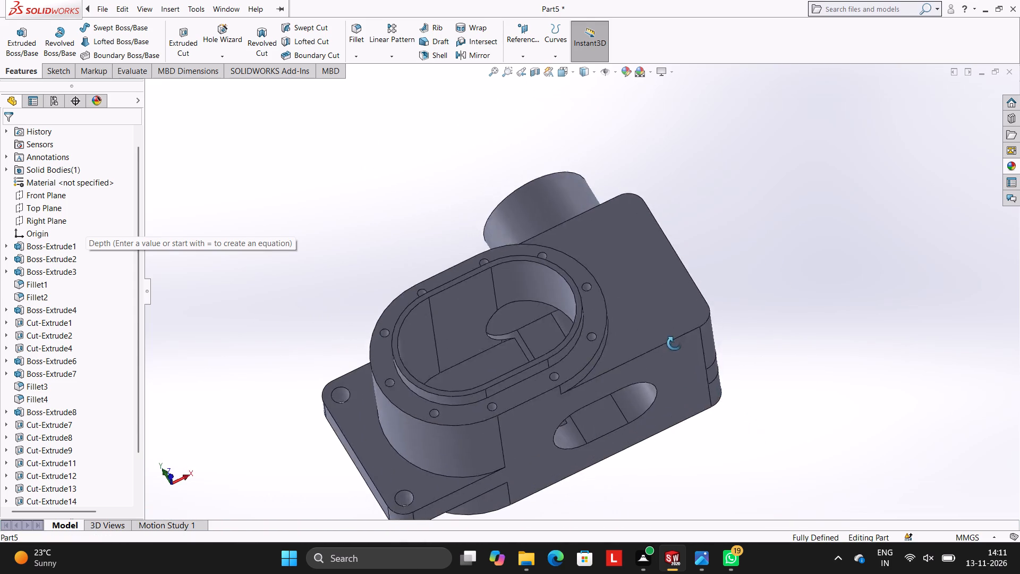
{"action": "middle_click_drag", "start_coordinate": [674, 343], "coordinate": [690, 295]}
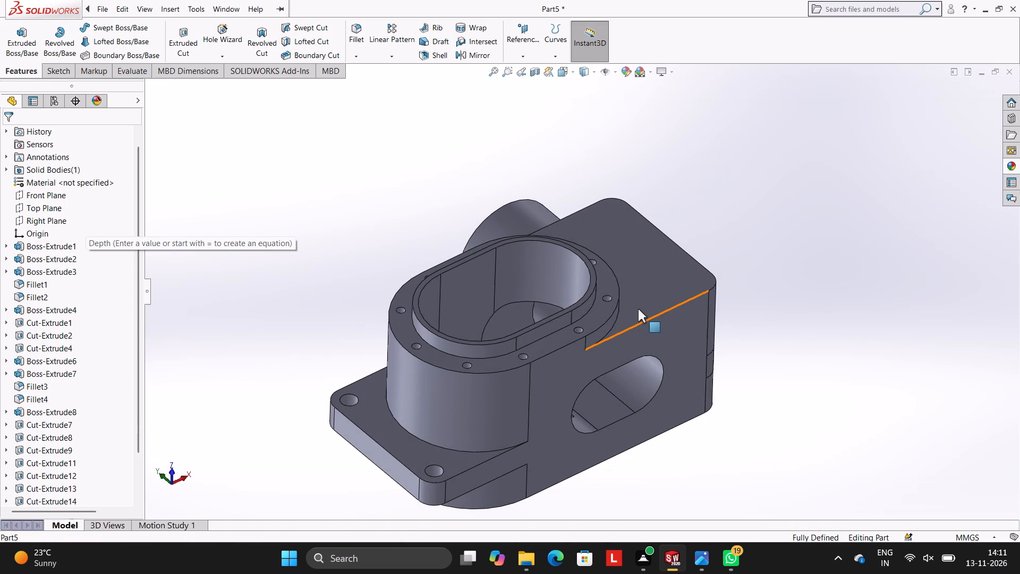
{"action": "scroll", "coordinate": [583, 307], "scroll_direction": "up", "scroll_amount": 2}
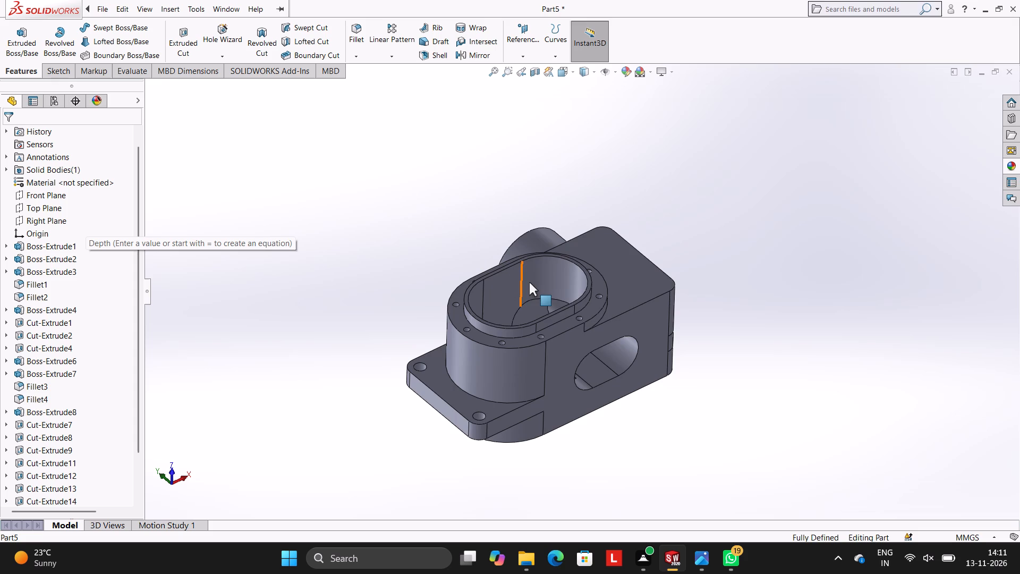
{"action": "middle_click_drag", "start_coordinate": [718, 270], "coordinate": [682, 213]}
{"action": "scroll", "coordinate": [682, 213], "scroll_direction": "up", "scroll_amount": 1}
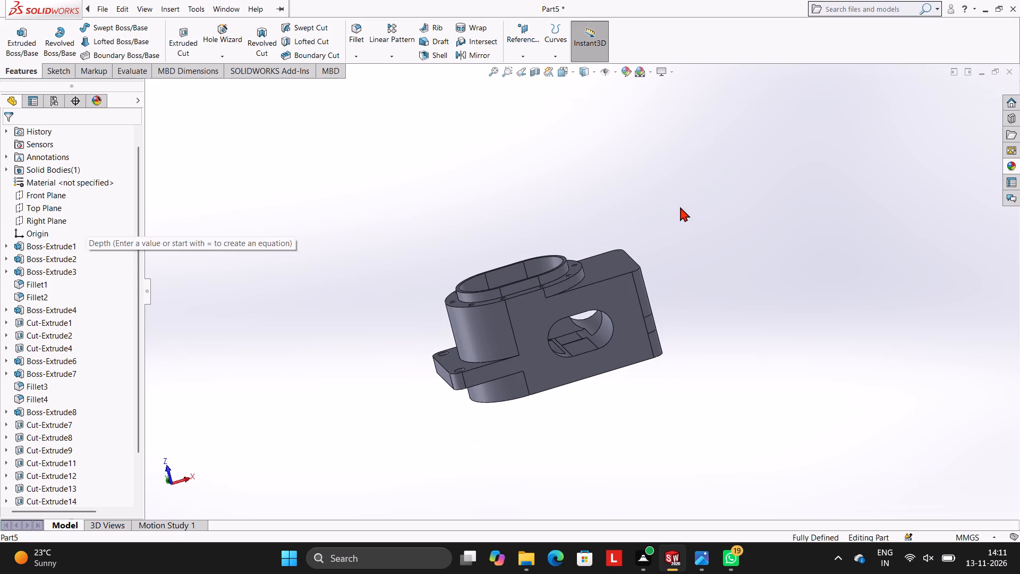
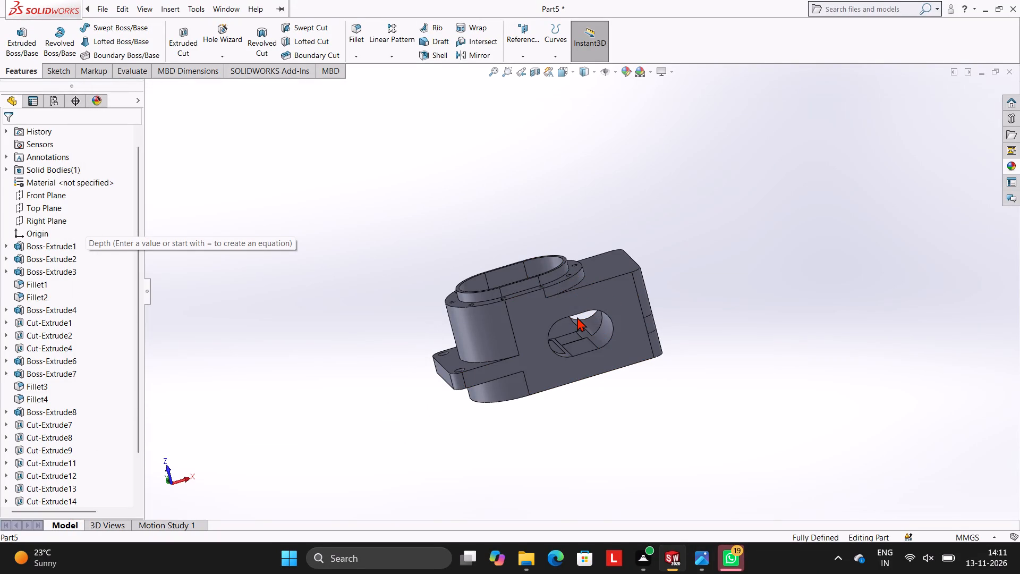
Examine the flanged oval cavity and the housing's side slot from several angles.
{"action": "scroll", "coordinate": [499, 252], "scroll_direction": "up", "scroll_amount": 2}
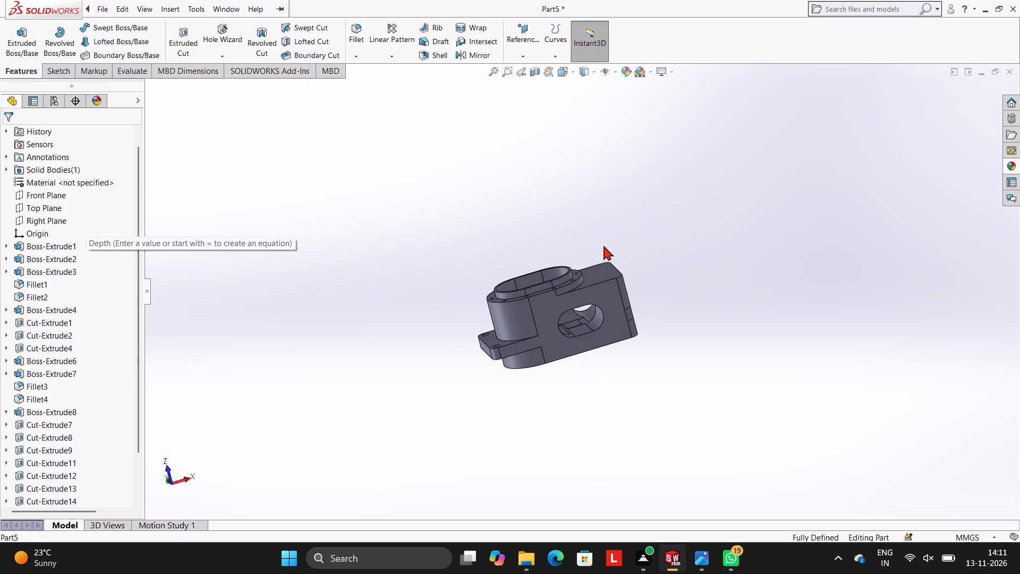
{"action": "middle_click_drag", "start_coordinate": [609, 246], "coordinate": [659, 261]}
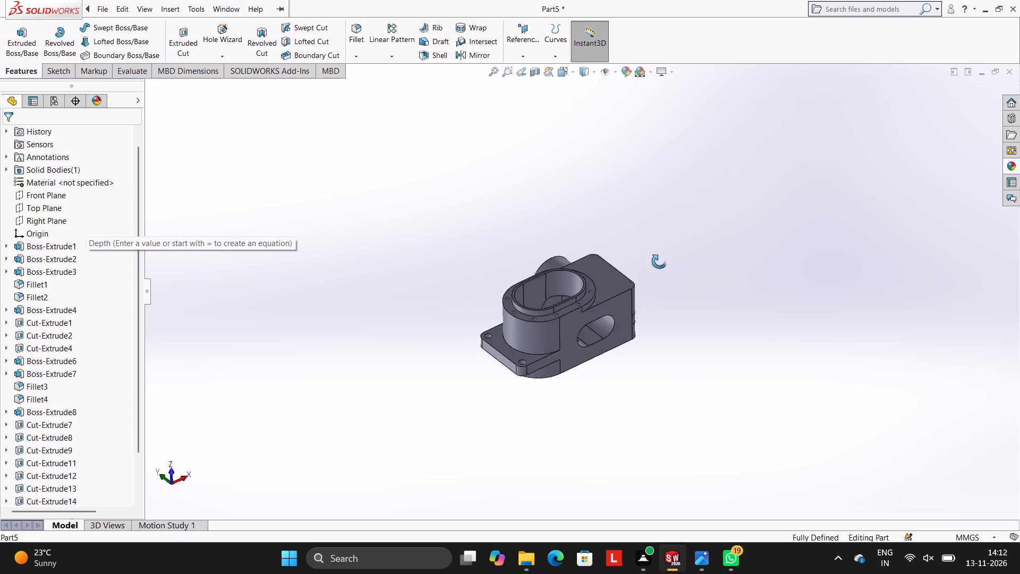
{"action": "middle_click_drag", "start_coordinate": [659, 261], "coordinate": [633, 305]}
{"action": "scroll", "coordinate": [636, 296], "scroll_direction": "down", "scroll_amount": 4}
{"action": "middle_click_drag", "start_coordinate": [685, 309], "coordinate": [694, 286]}
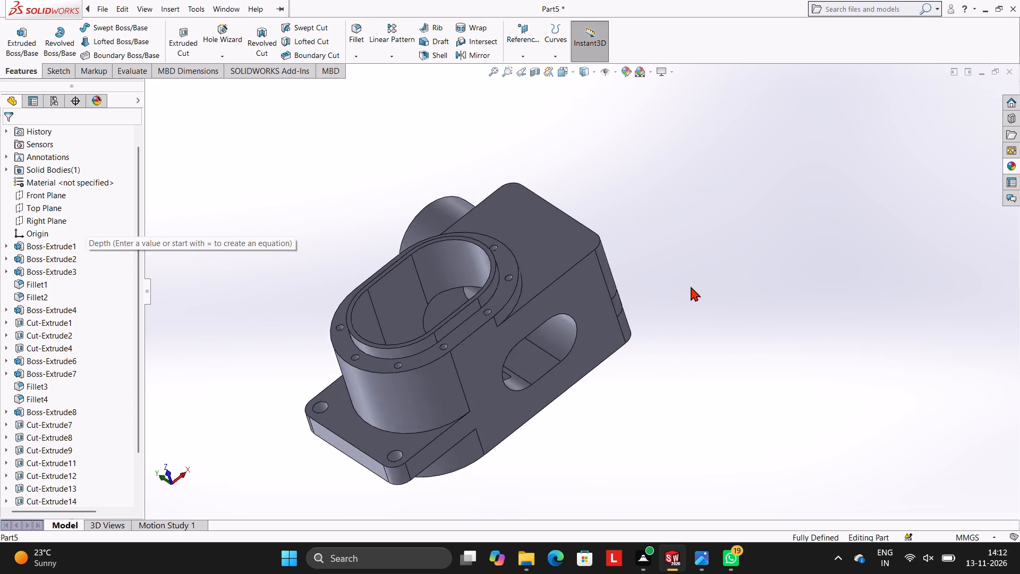
{"action": "scroll", "coordinate": [691, 286], "scroll_direction": "up", "scroll_amount": 1}
{"action": "middle_click_drag", "start_coordinate": [713, 333], "coordinate": [713, 333]}
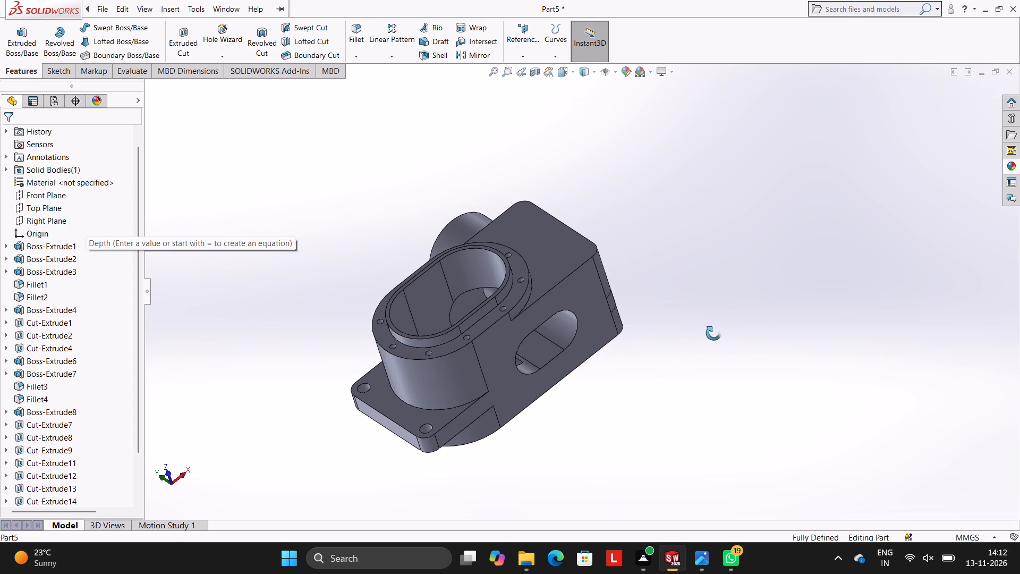
{"action": "middle_click_drag", "start_coordinate": [713, 333], "coordinate": [658, 299]}
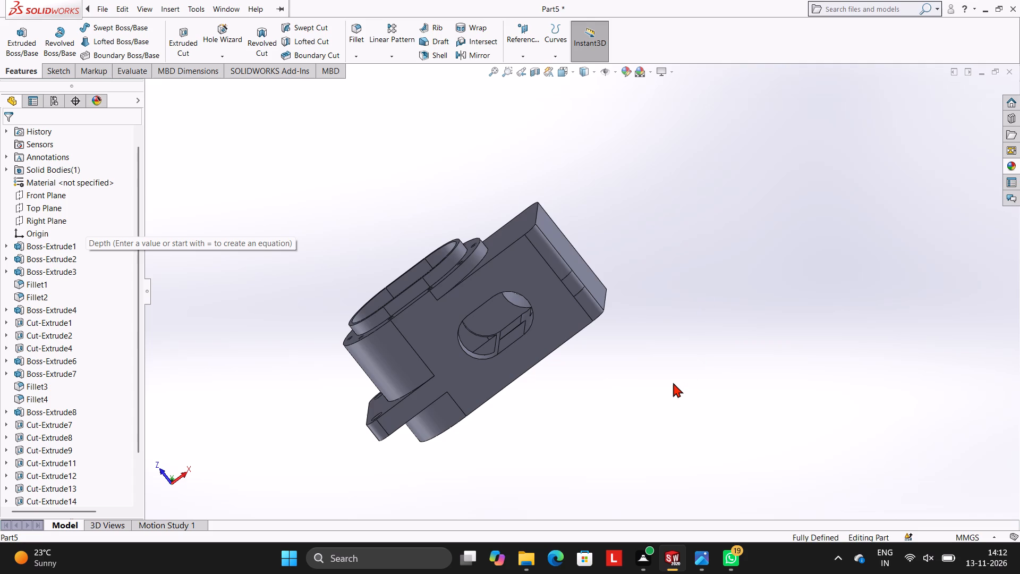
{"action": "middle_click_drag", "start_coordinate": [721, 375], "coordinate": [718, 356]}
{"action": "scroll", "coordinate": [718, 356], "scroll_direction": "down", "scroll_amount": 1}
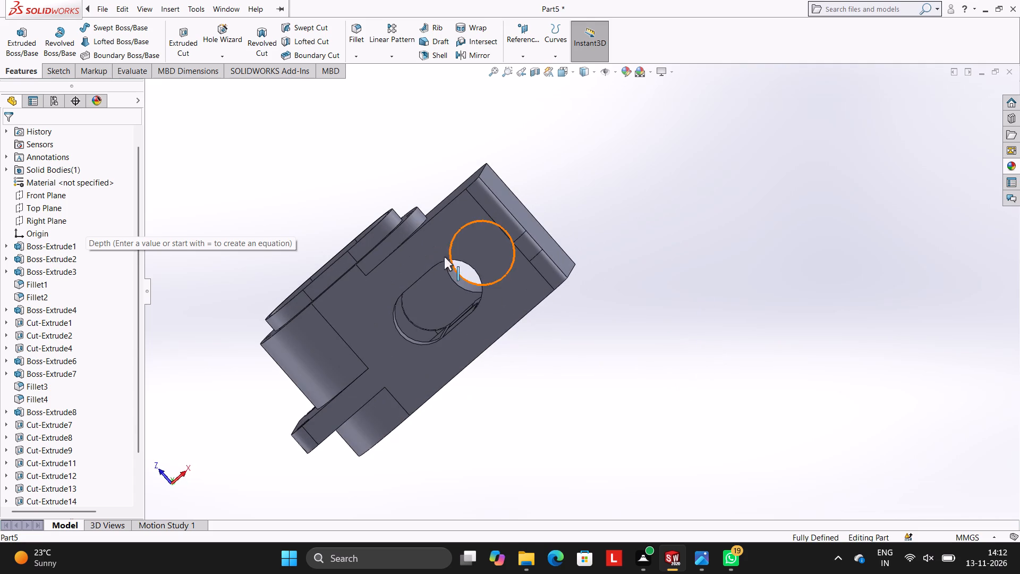
Start a new sketch on the housing's slotted side face and view it face-on.
{"action": "left_click", "coordinate": [427, 239]}
{"action": "left_click", "coordinate": [475, 207]}
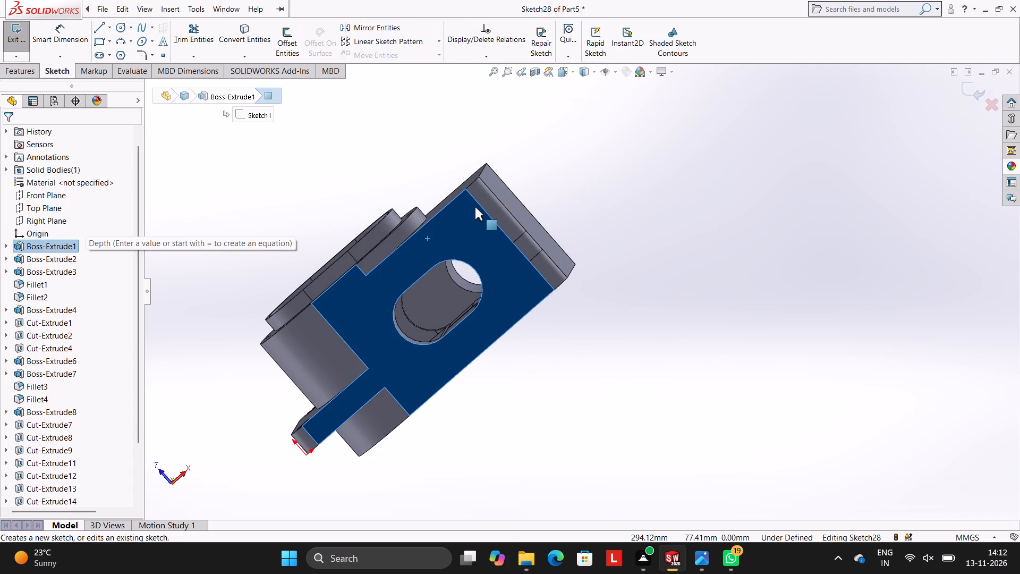
{"action": "key", "text": "ctrl+8"}
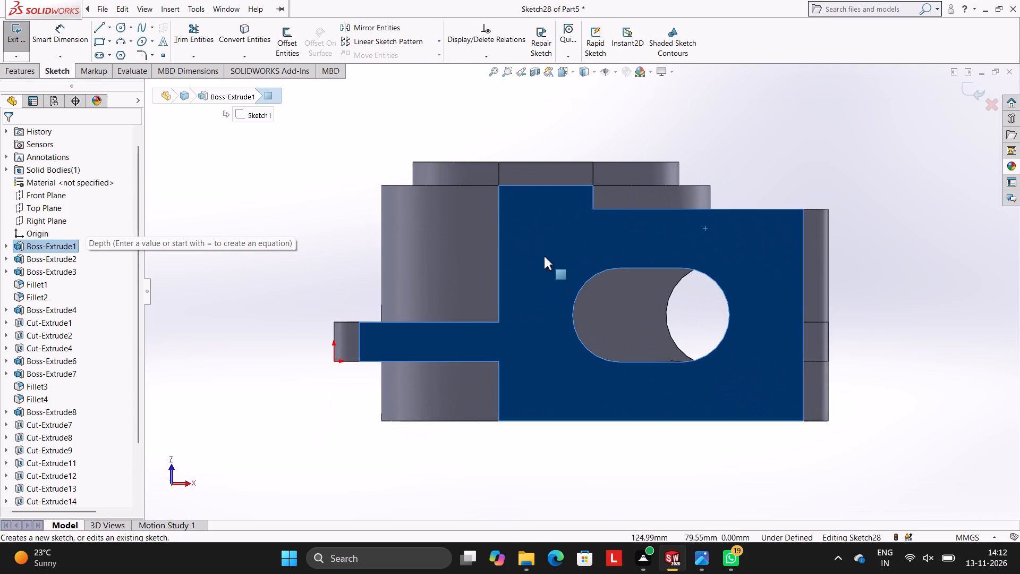
{"action": "scroll", "coordinate": [628, 298], "scroll_direction": "up", "scroll_amount": 2}
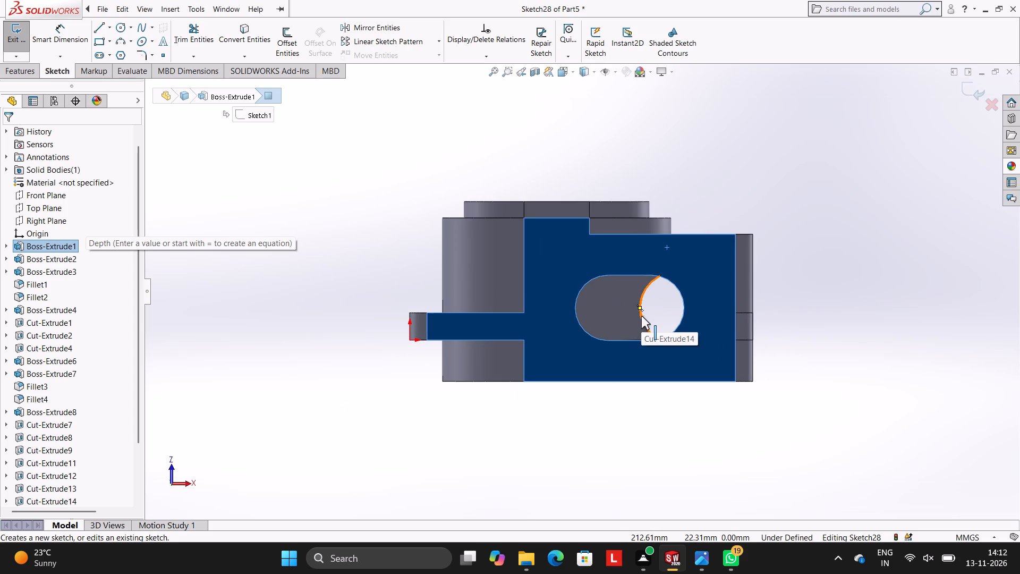
{"action": "scroll", "coordinate": [700, 323], "scroll_direction": "down", "scroll_amount": 2}
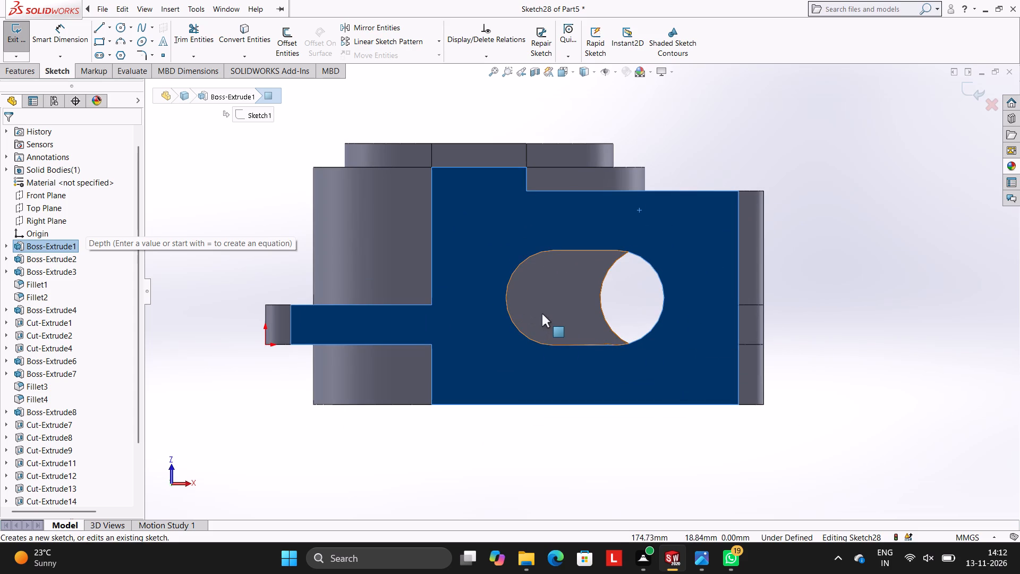
{"action": "key", "text": "Escape"}
{"action": "scroll", "coordinate": [672, 284], "scroll_direction": "down", "scroll_amount": 1}
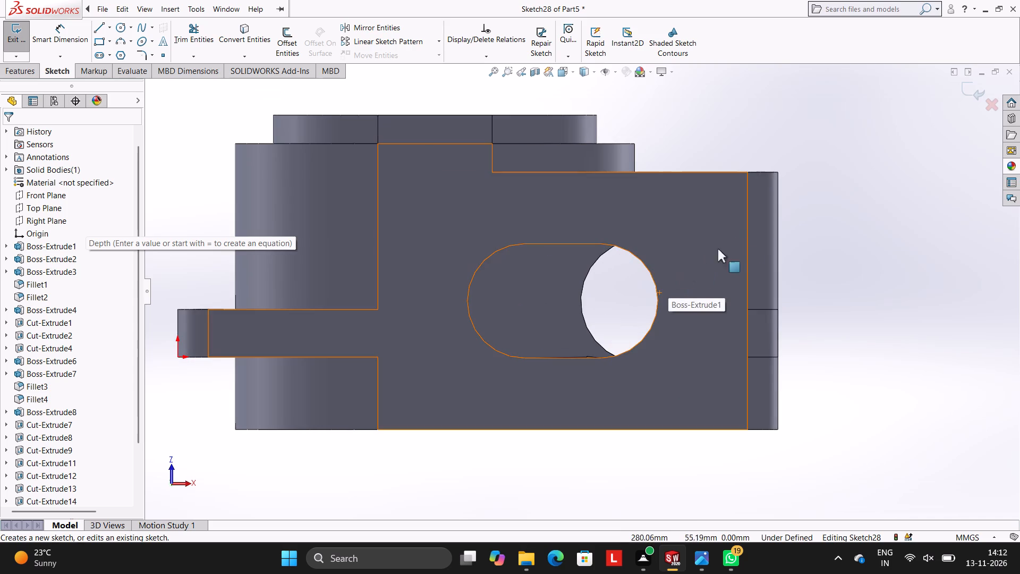
{"action": "scroll", "coordinate": [744, 235], "scroll_direction": "down", "scroll_amount": 2}
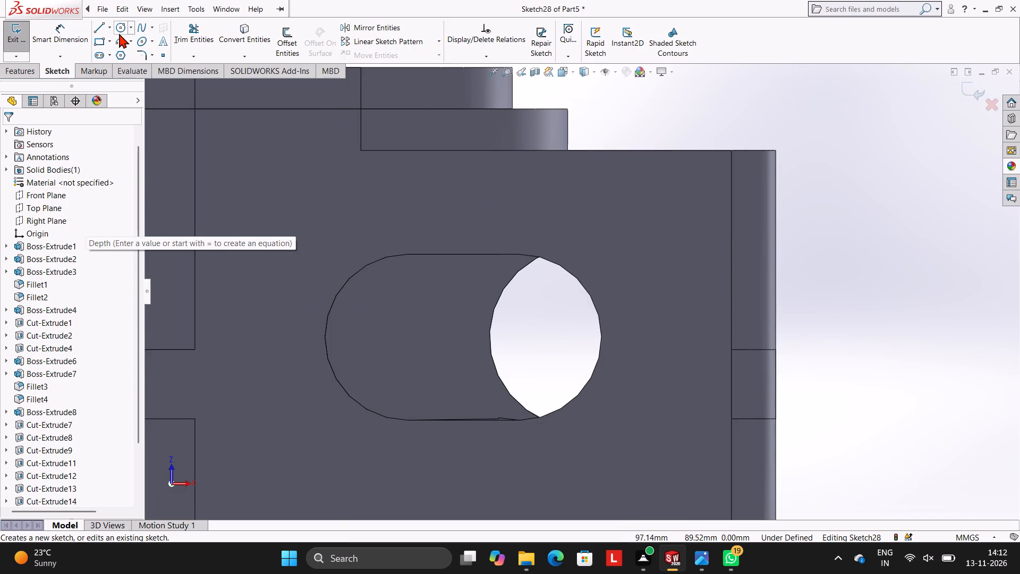
Sketch a circle of radius 40 mm centred on the slot's end arc nearer the mounting flange.
{"action": "left_click", "coordinate": [119, 25]}
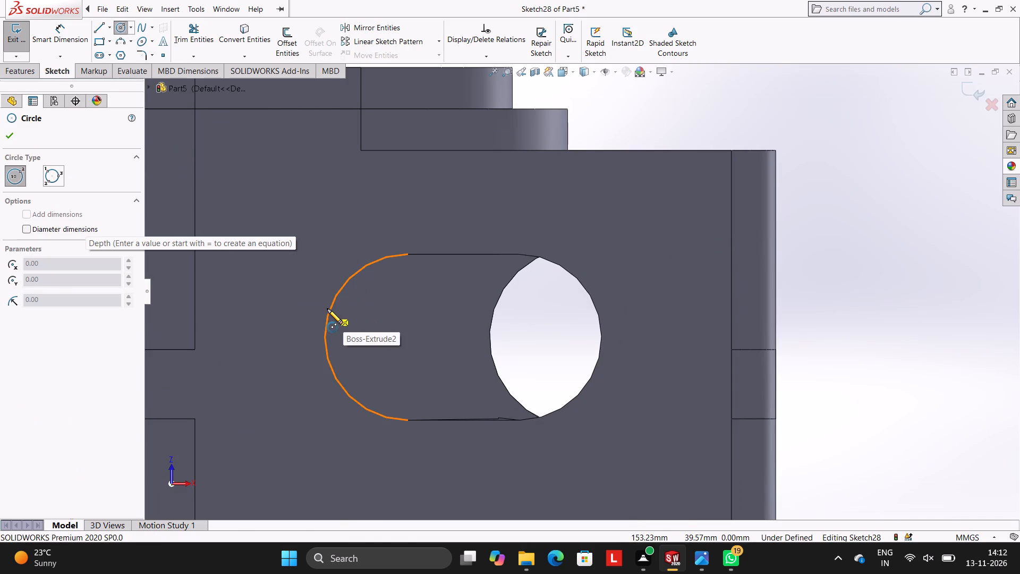
{"action": "left_click", "coordinate": [407, 336]}
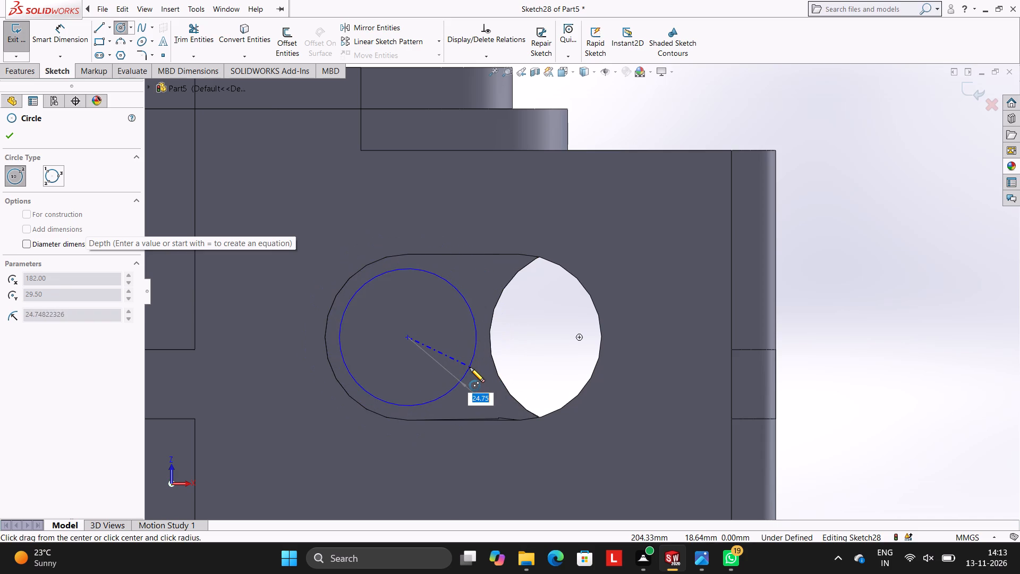
{"action": "type", "text": "40"}
{"action": "key", "text": "Return"}
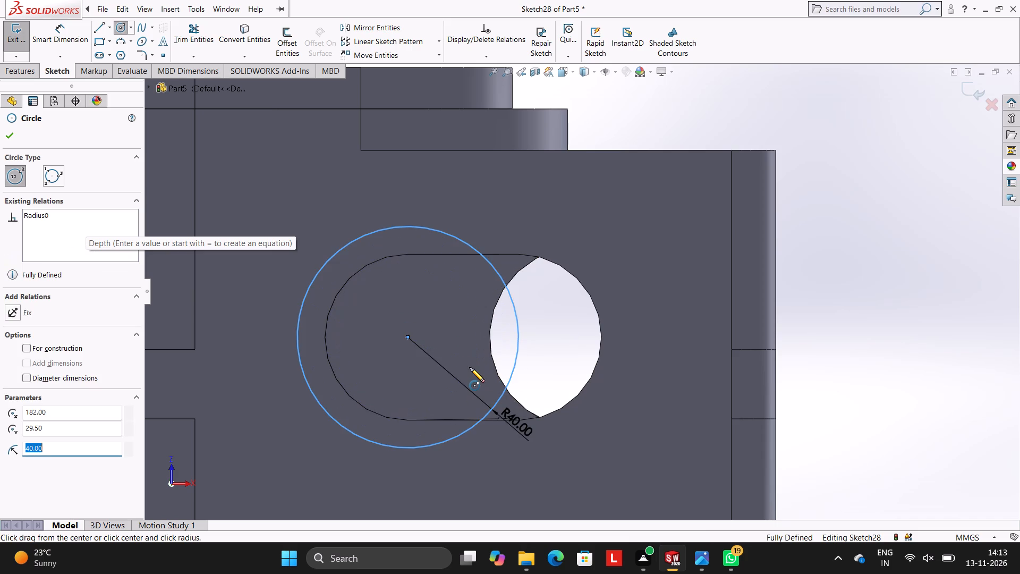
{"action": "key", "text": "Escape"}
{"action": "key", "text": "Escape"}
{"action": "key", "text": "Escape"}
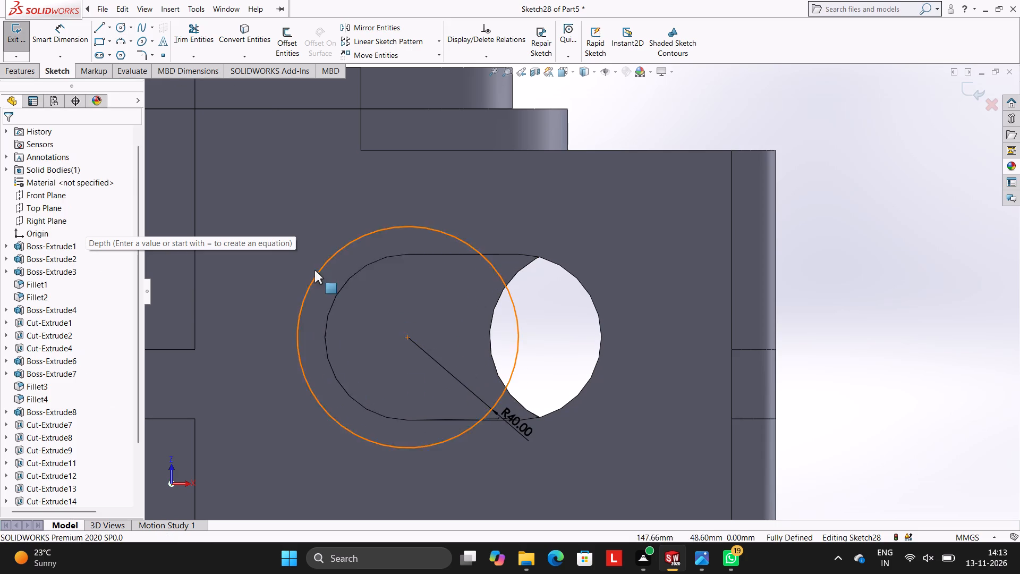
{"action": "left_click", "coordinate": [290, 167]}
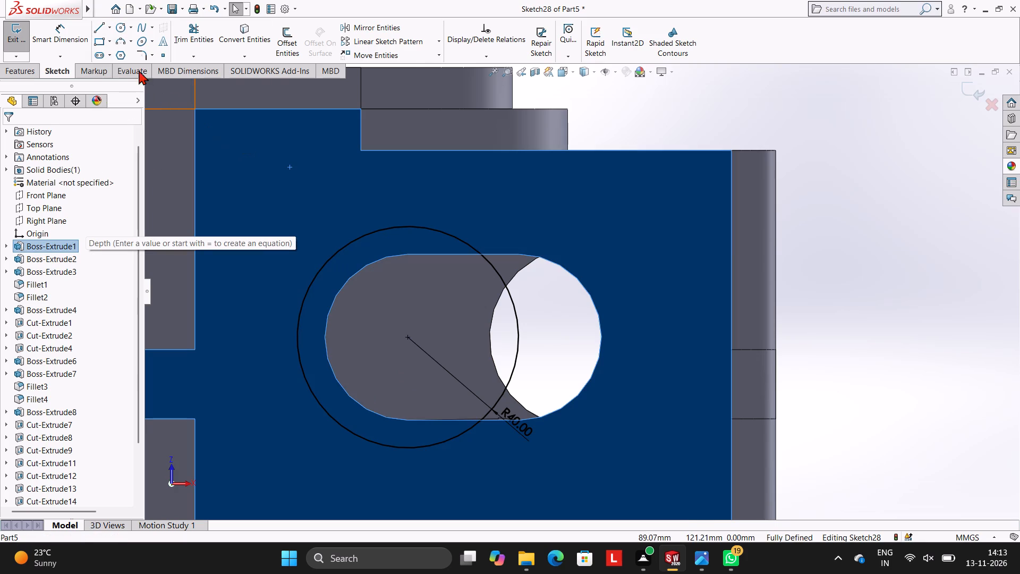
{"action": "key", "text": "Escape"}
{"action": "key", "text": "Escape"}
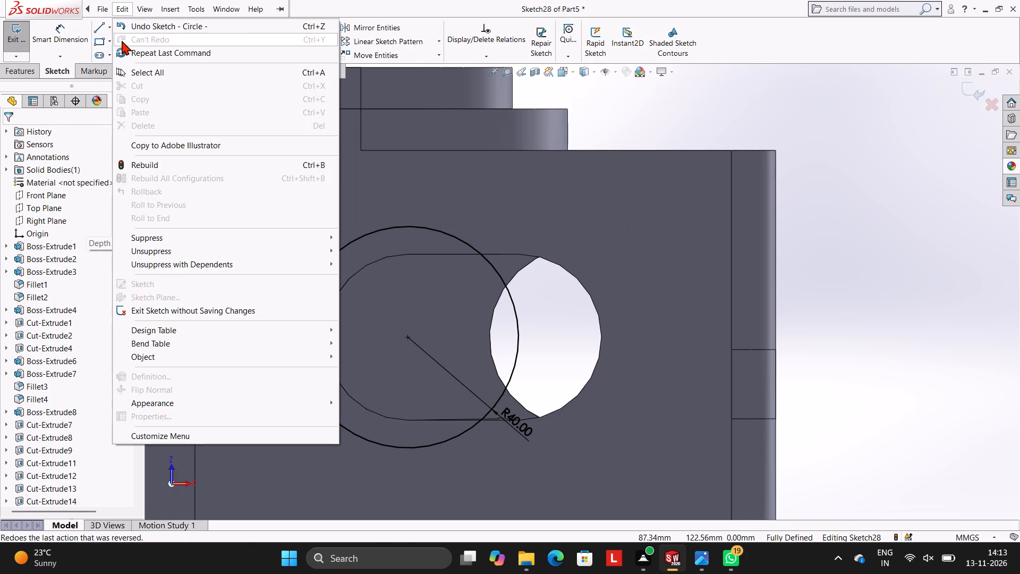
{"action": "key", "text": "Escape"}
Sketch a second circle of radius 40 mm centred on the slot's other end arc.
{"action": "left_click", "coordinate": [121, 30]}
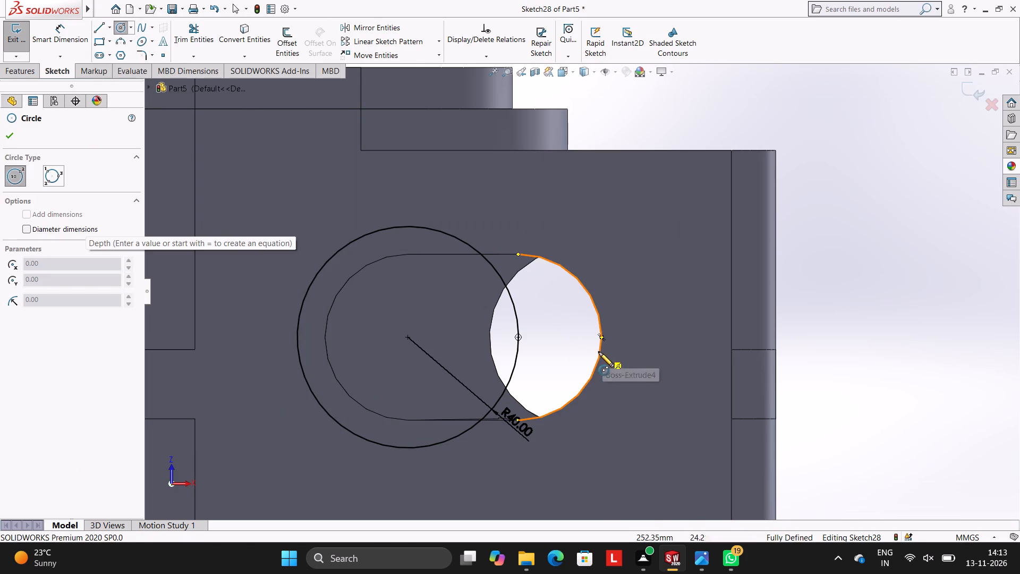
{"action": "left_click", "coordinate": [519, 338]}
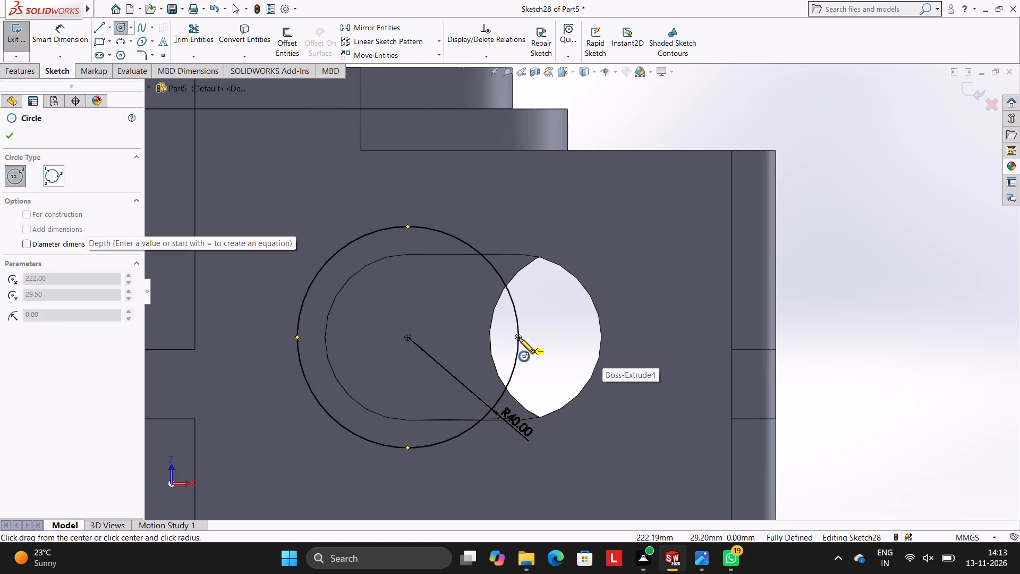
{"action": "type", "text": "40"}
{"action": "key", "text": "Return"}
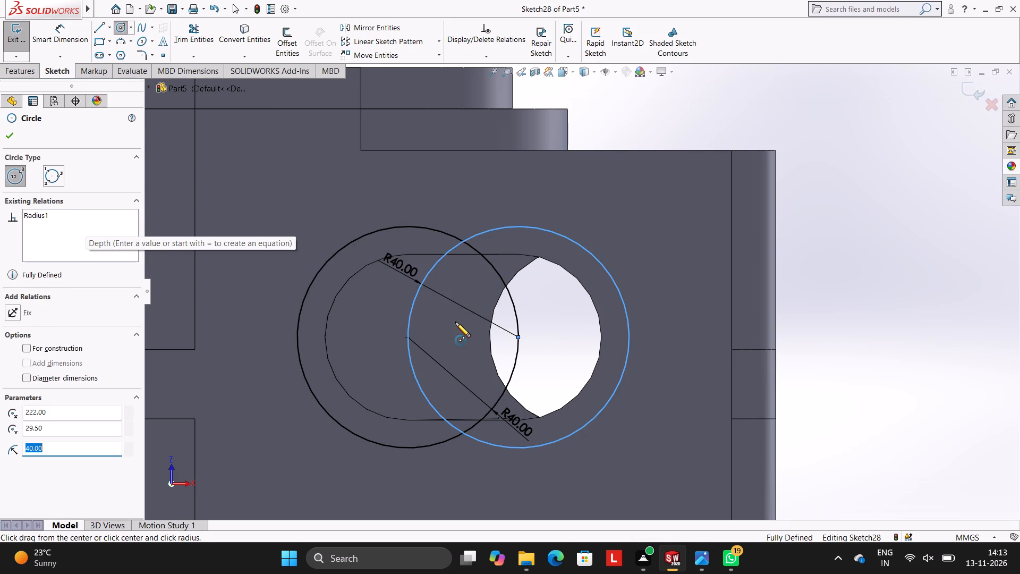
{"action": "key", "text": "Escape"}
{"action": "key", "text": "Escape"}
{"action": "key", "text": "Escape"}
Draw a horizontal 40 mm line joining the top points of the two circles.
{"action": "scroll", "coordinate": [542, 361], "scroll_direction": "up", "scroll_amount": 4}
{"action": "scroll", "coordinate": [543, 322], "scroll_direction": "down", "scroll_amount": 3}
{"action": "scroll", "coordinate": [564, 260], "scroll_direction": "down", "scroll_amount": 2}
{"action": "scroll", "coordinate": [610, 191], "scroll_direction": "up", "scroll_amount": 1}
{"action": "scroll", "coordinate": [610, 191], "scroll_direction": "down", "scroll_amount": 3}
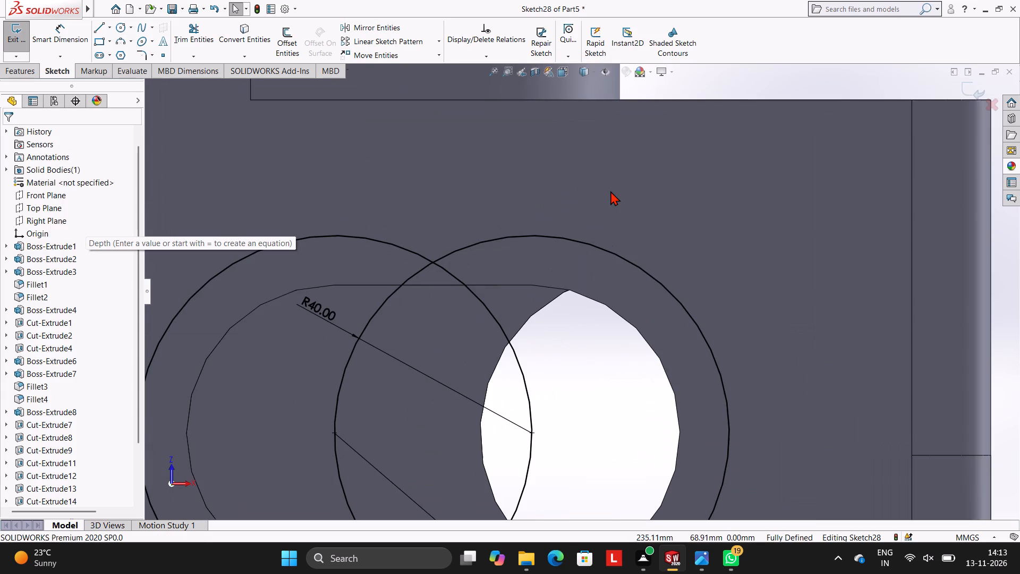
{"action": "left_click", "coordinate": [92, 29]}
{"action": "scroll", "coordinate": [467, 297], "scroll_direction": "down", "scroll_amount": 2}
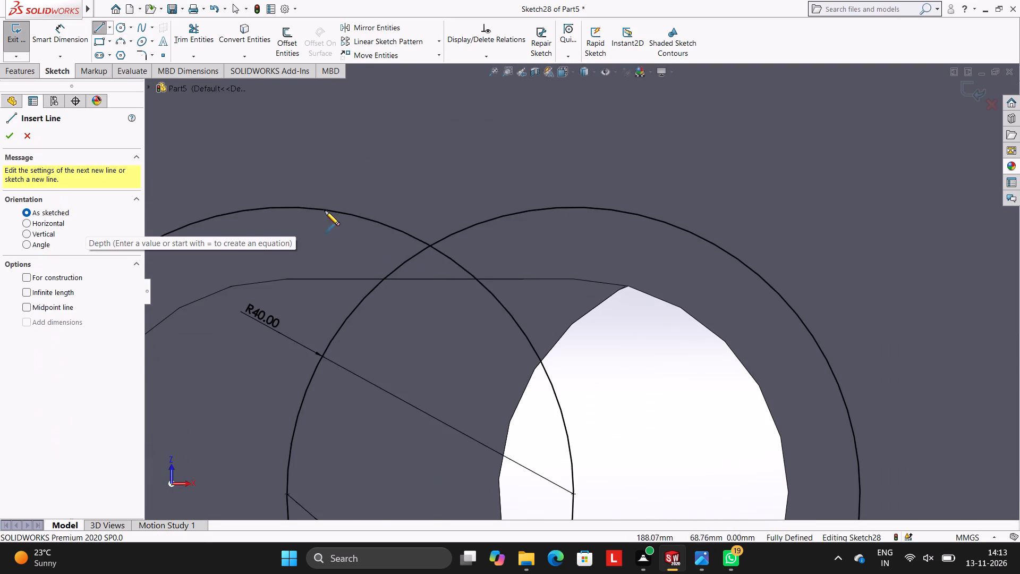
{"action": "left_click", "coordinate": [286, 206]}
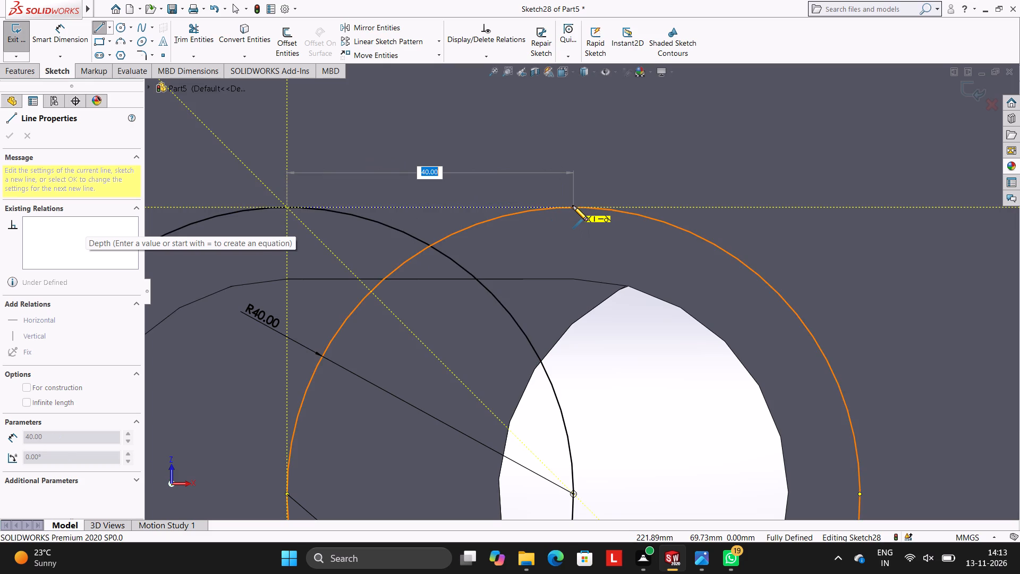
{"action": "left_click", "coordinate": [573, 206]}
{"action": "key", "text": "Escape"}
{"action": "key", "text": "Escape"}
{"action": "key", "text": "Escape"}
{"action": "key", "text": "Escape"}
Draw a horizontal line joining the bottom points of the two circles.
{"action": "scroll", "coordinate": [592, 330], "scroll_direction": "up", "scroll_amount": 5}
{"action": "scroll", "coordinate": [592, 330], "scroll_direction": "down", "scroll_amount": 3}
{"action": "scroll", "coordinate": [592, 358], "scroll_direction": "up", "scroll_amount": 4}
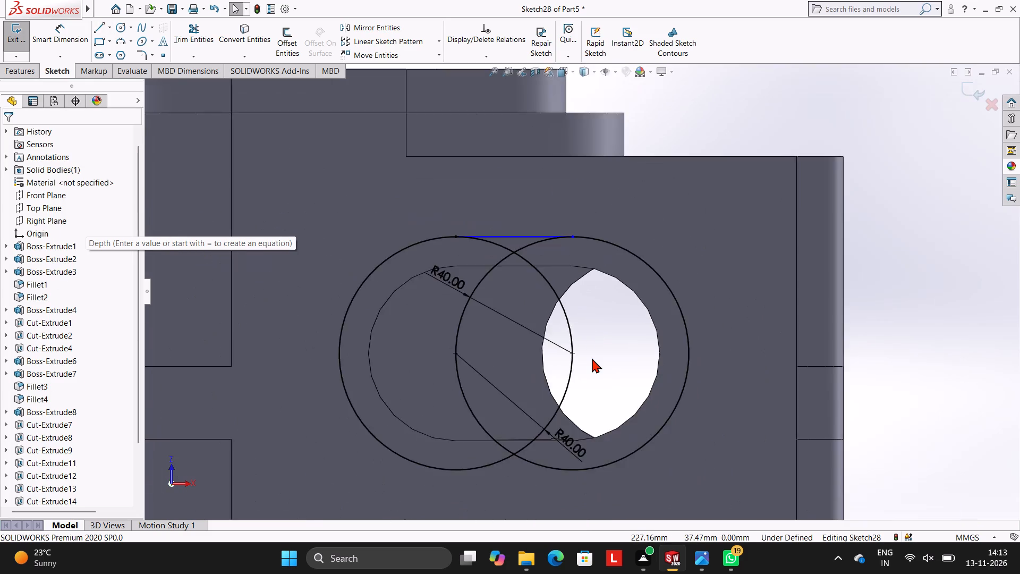
{"action": "scroll", "coordinate": [592, 358], "scroll_direction": "down", "scroll_amount": 3}
{"action": "scroll", "coordinate": [569, 395], "scroll_direction": "up", "scroll_amount": 2}
{"action": "left_click", "coordinate": [98, 28]}
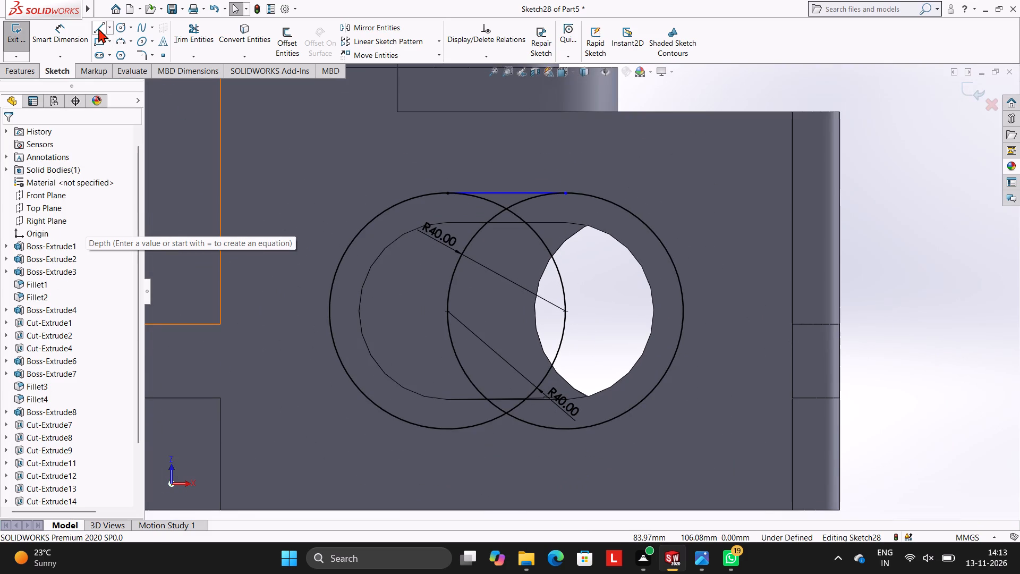
{"action": "scroll", "coordinate": [458, 290], "scroll_direction": "down", "scroll_amount": 3}
{"action": "scroll", "coordinate": [549, 409], "scroll_direction": "up", "scroll_amount": 7}
{"action": "scroll", "coordinate": [576, 381], "scroll_direction": "down", "scroll_amount": 4}
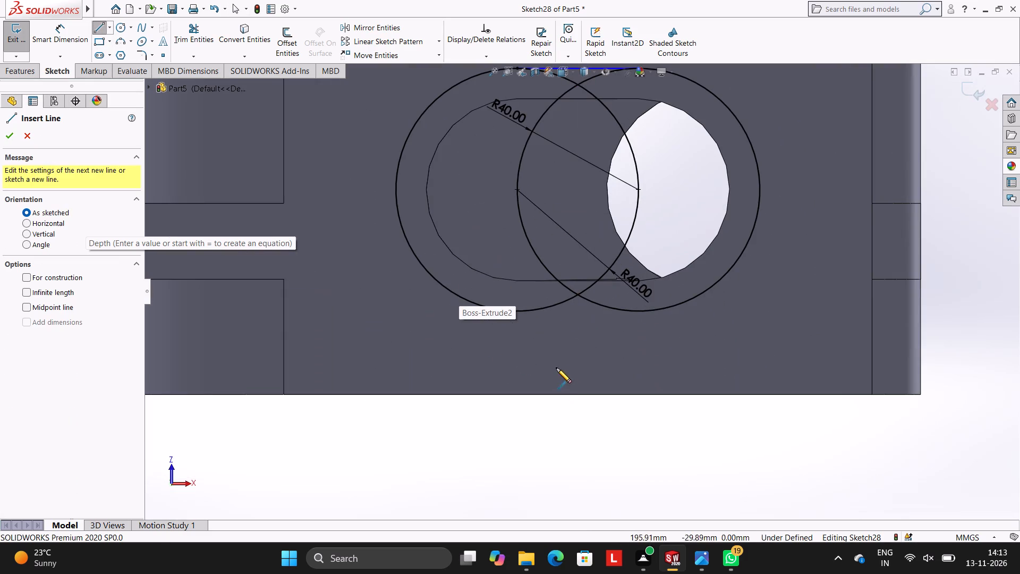
{"action": "left_click", "coordinate": [516, 313]}
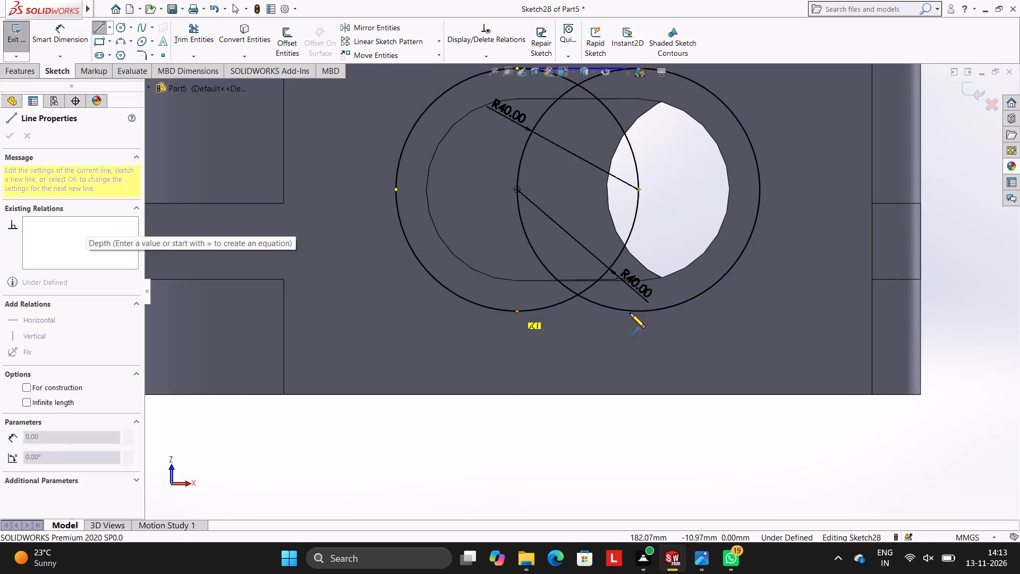
{"action": "left_click", "coordinate": [638, 313]}
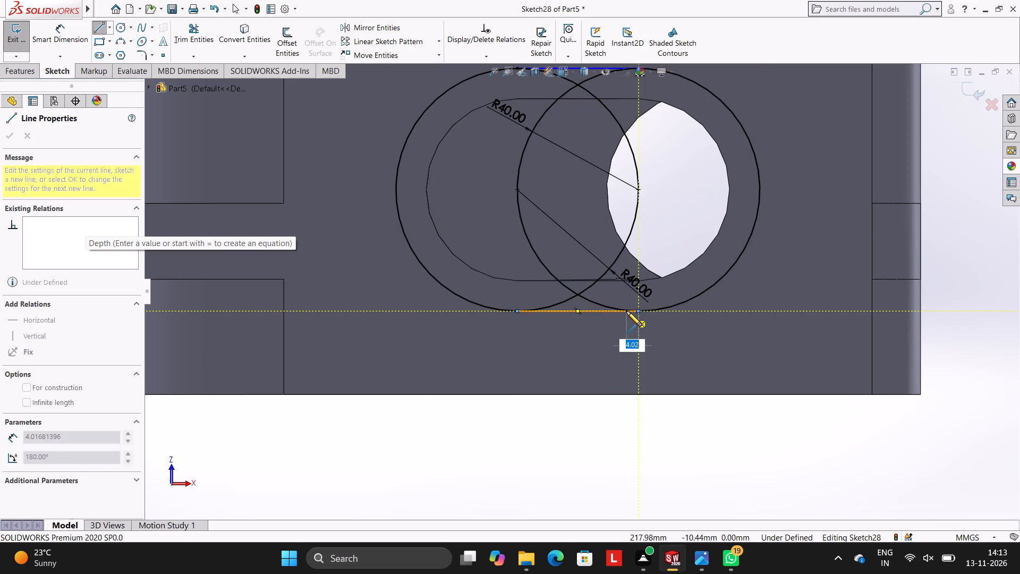
{"action": "key", "text": "Escape"}
{"action": "key", "text": "Escape"}
{"action": "key", "text": "Escape"}
Trim the inner overlapping arcs of both circles to leave a closed slot outline around the existing slot.
{"action": "scroll", "coordinate": [574, 248], "scroll_direction": "up", "scroll_amount": 4}
{"action": "scroll", "coordinate": [574, 245], "scroll_direction": "down", "scroll_amount": 3}
{"action": "left_click", "coordinate": [182, 35]}
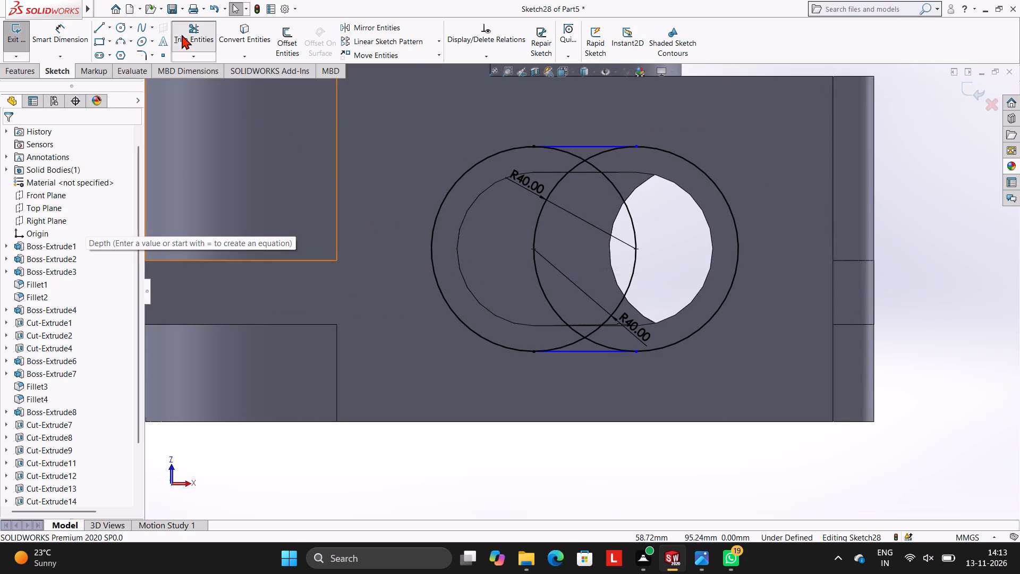
{"action": "scroll", "coordinate": [764, 199], "scroll_direction": "up", "scroll_amount": 2}
{"action": "scroll", "coordinate": [764, 199], "scroll_direction": "down", "scroll_amount": 2}
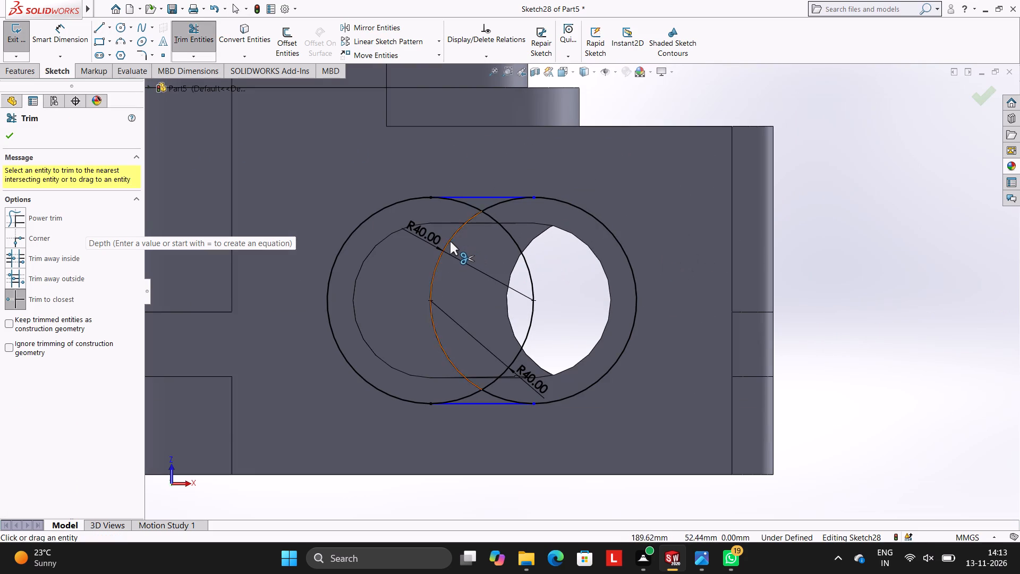
{"action": "left_click", "coordinate": [450, 241]}
{"action": "left_click", "coordinate": [532, 273]}
{"action": "left_click", "coordinate": [485, 207]}
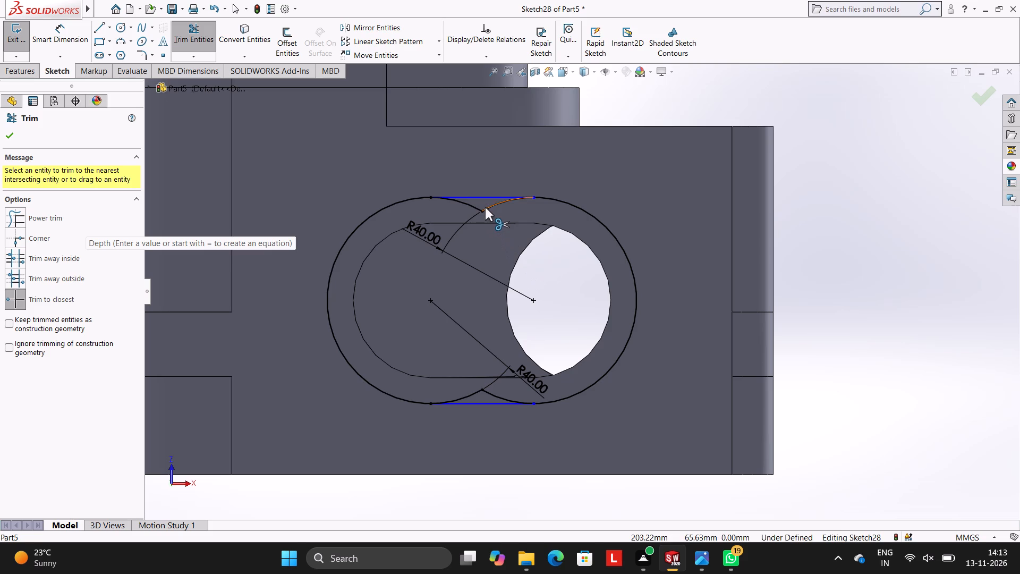
{"action": "left_click", "coordinate": [474, 207]}
{"action": "scroll", "coordinate": [481, 391], "scroll_direction": "down", "scroll_amount": 4}
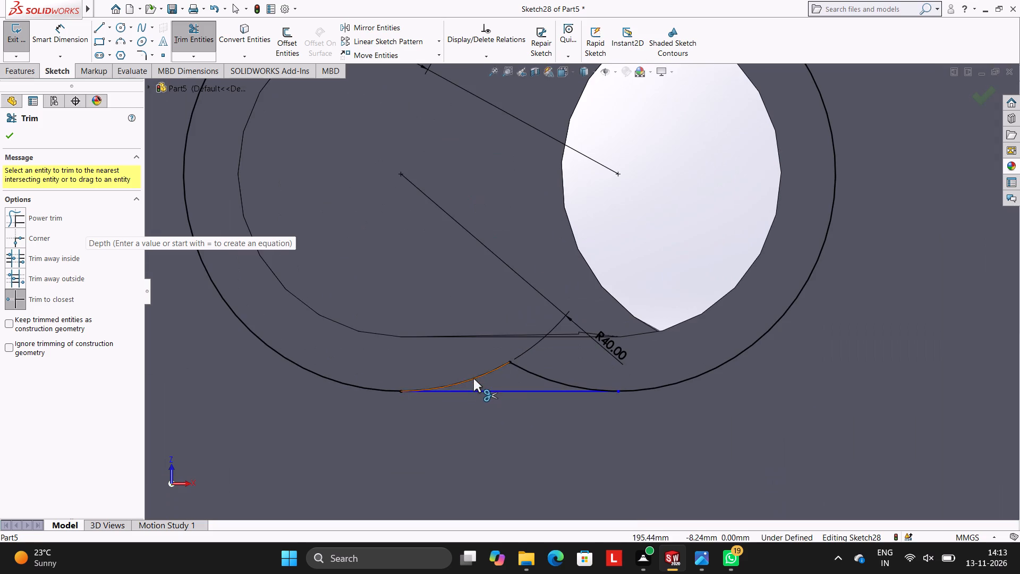
{"action": "left_click", "coordinate": [473, 378]}
{"action": "left_click", "coordinate": [522, 368]}
{"action": "scroll", "coordinate": [527, 226], "scroll_direction": "up", "scroll_amount": 4}
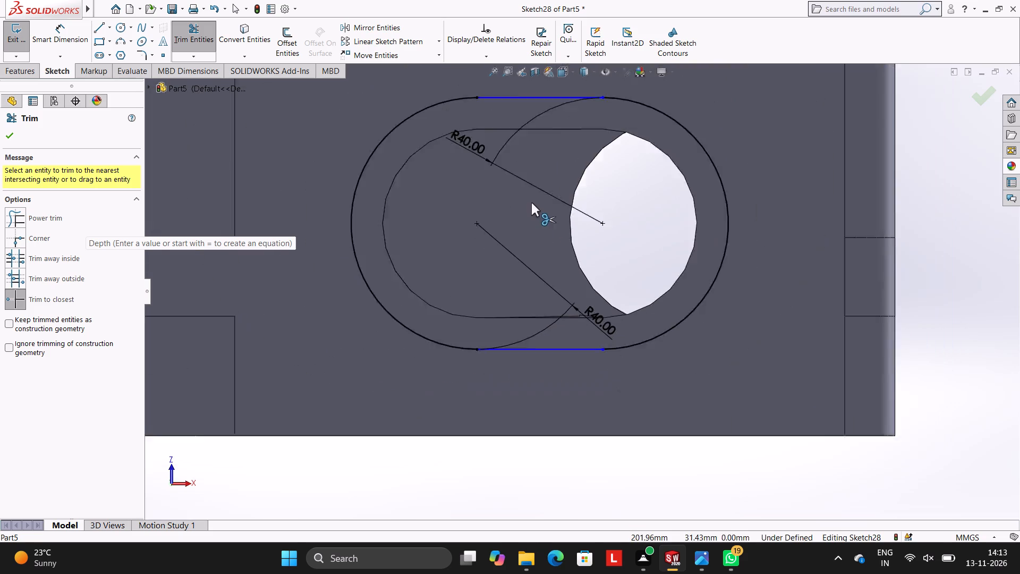
Dimension the slot outline's top and bottom straight lines at 40 mm each.
{"action": "scroll", "coordinate": [531, 202], "scroll_direction": "up", "scroll_amount": 4}
{"action": "scroll", "coordinate": [539, 195], "scroll_direction": "down", "scroll_amount": 3}
{"action": "left_click", "coordinate": [63, 36]}
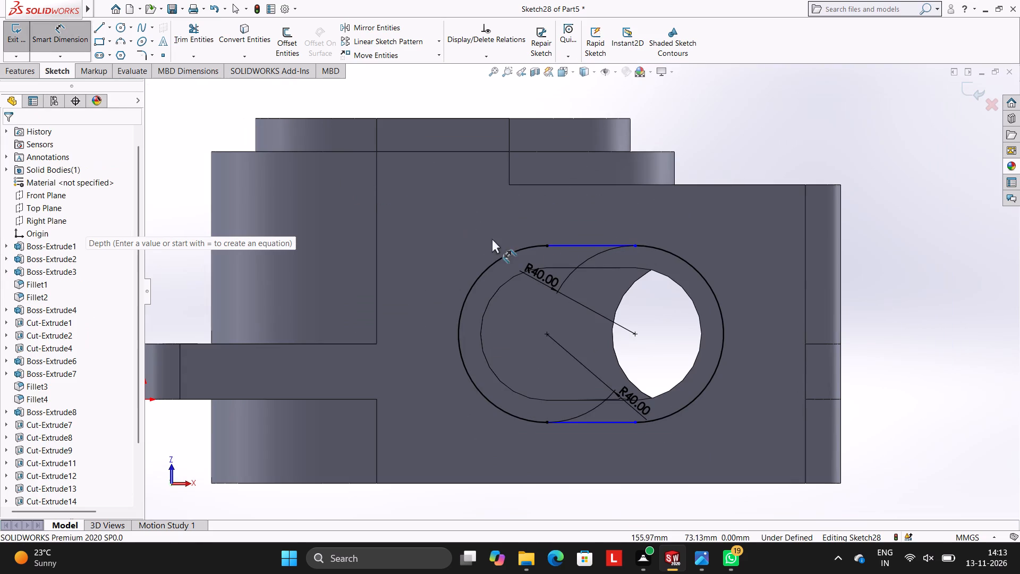
{"action": "left_click", "coordinate": [568, 245]}
{"action": "left_click", "coordinate": [568, 216]}
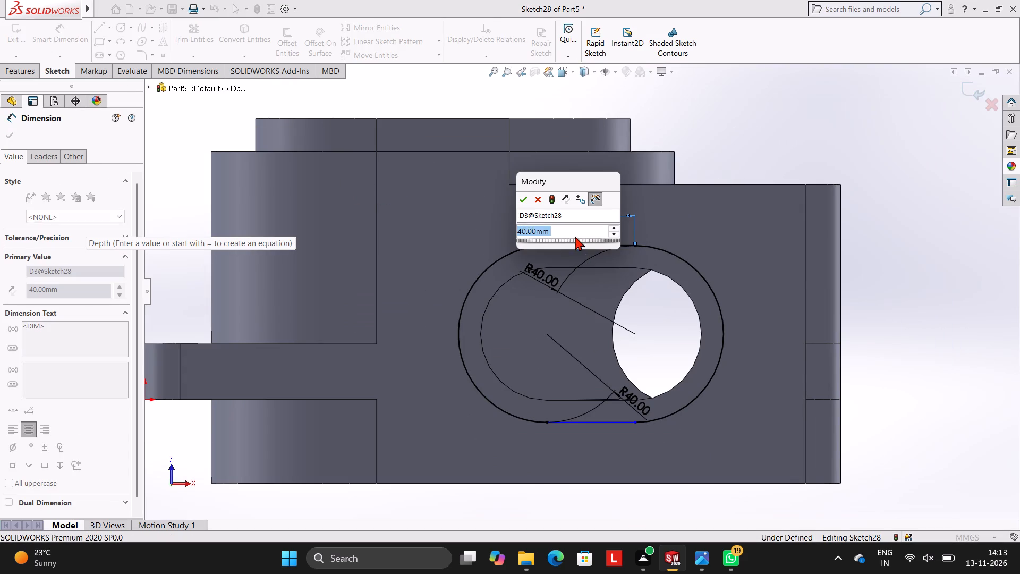
{"action": "left_click", "coordinate": [521, 201]}
{"action": "left_click", "coordinate": [420, 192]}
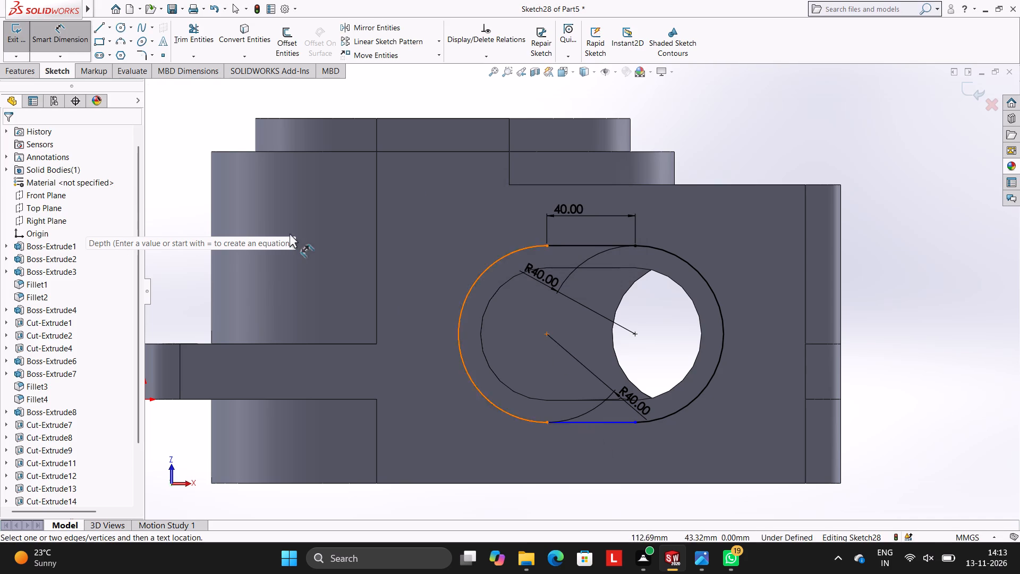
{"action": "left_click", "coordinate": [589, 422]}
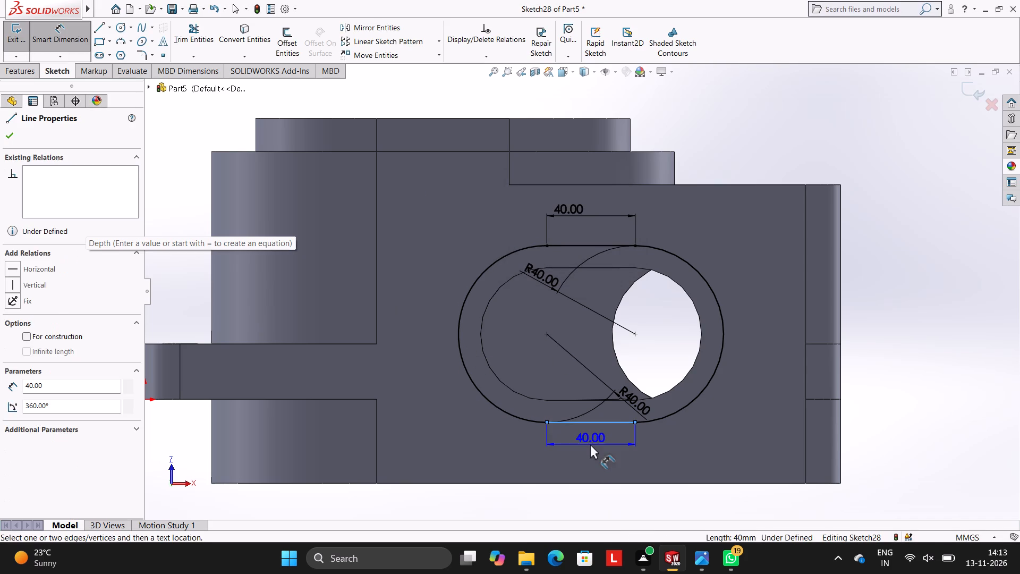
{"action": "left_click", "coordinate": [590, 444]}
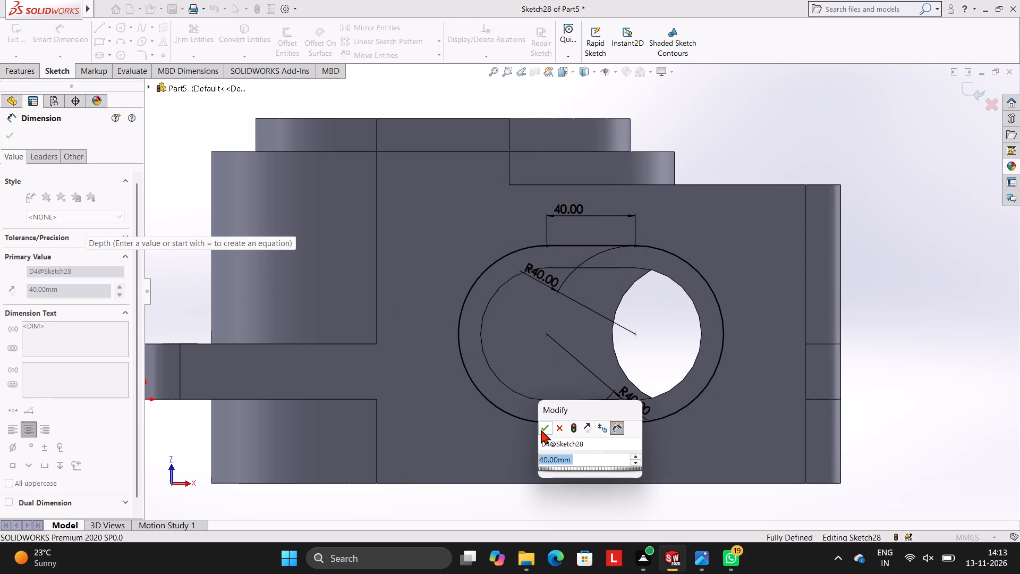
{"action": "left_click", "coordinate": [545, 428]}
{"action": "left_click", "coordinate": [531, 330]}
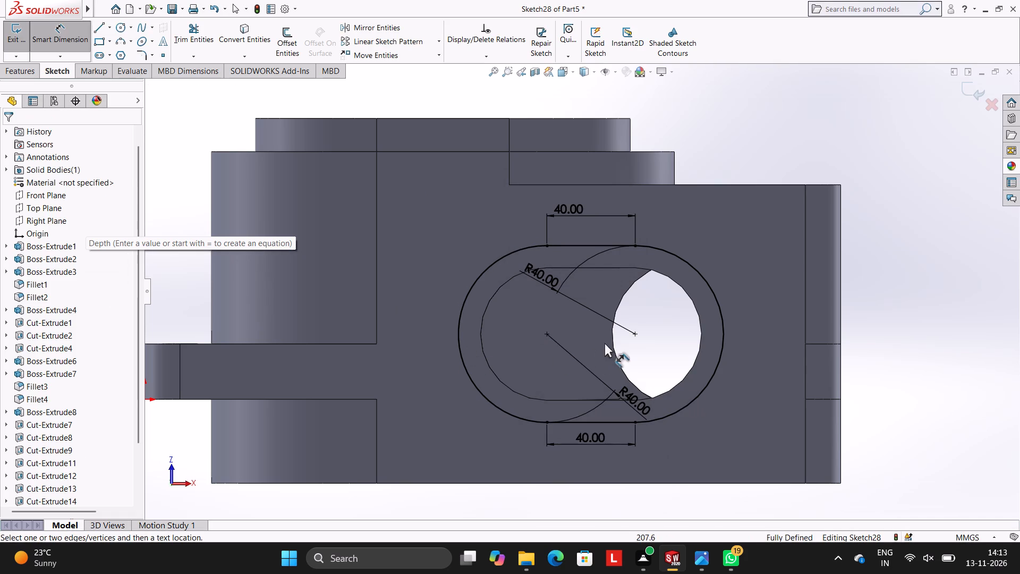
Draw a horizontal line about 120 mm long across the slot outline, joining the outermost points of its two end arcs.
{"action": "scroll", "coordinate": [606, 343], "scroll_direction": "up", "scroll_amount": 2}
{"action": "scroll", "coordinate": [622, 290], "scroll_direction": "down", "scroll_amount": 2}
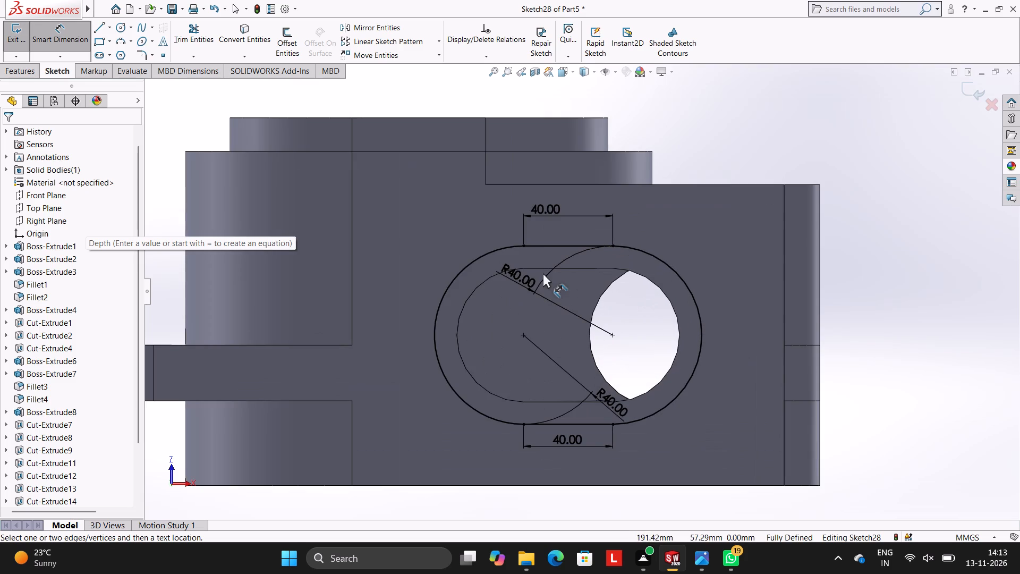
{"action": "left_click", "coordinate": [98, 33]}
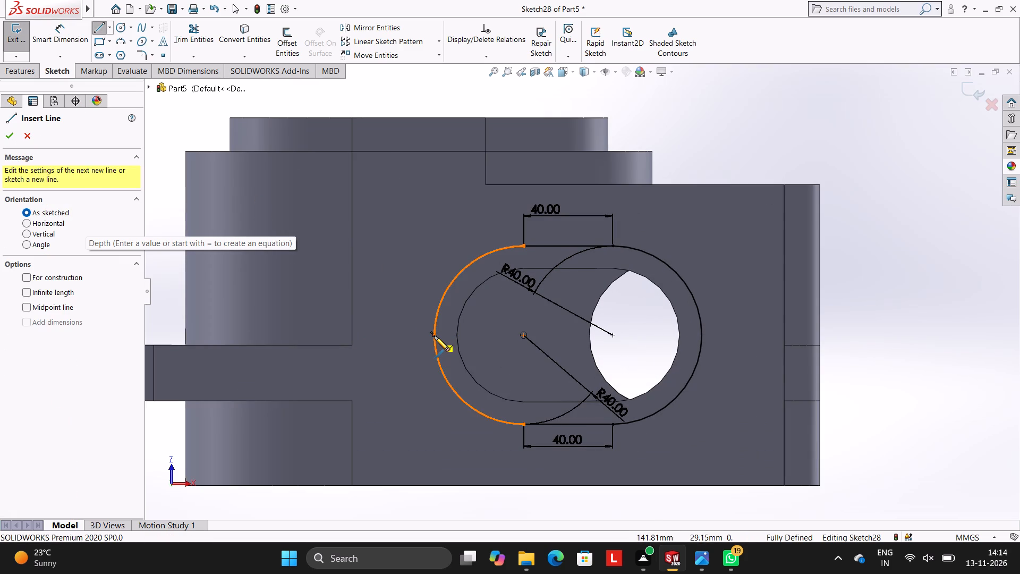
{"action": "left_click", "coordinate": [434, 335]}
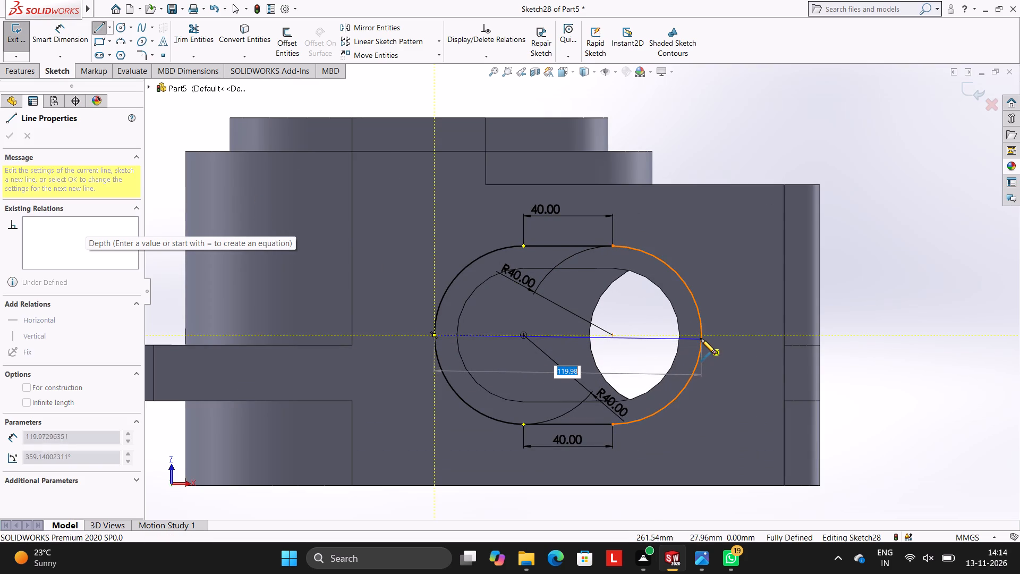
{"action": "left_click", "coordinate": [702, 334]}
{"action": "key", "text": "Escape"}
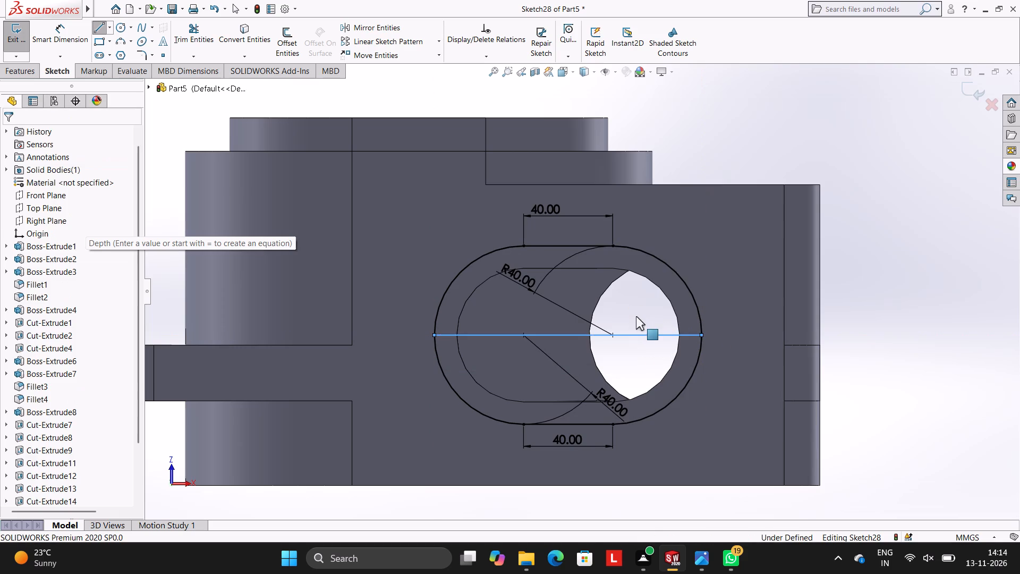
{"action": "key", "text": "Escape"}
{"action": "key", "text": "Escape"}
Draw an 80 mm vertical line joining the midpoints of the outline's top and bottom straight lines.
{"action": "left_click", "coordinate": [103, 27]}
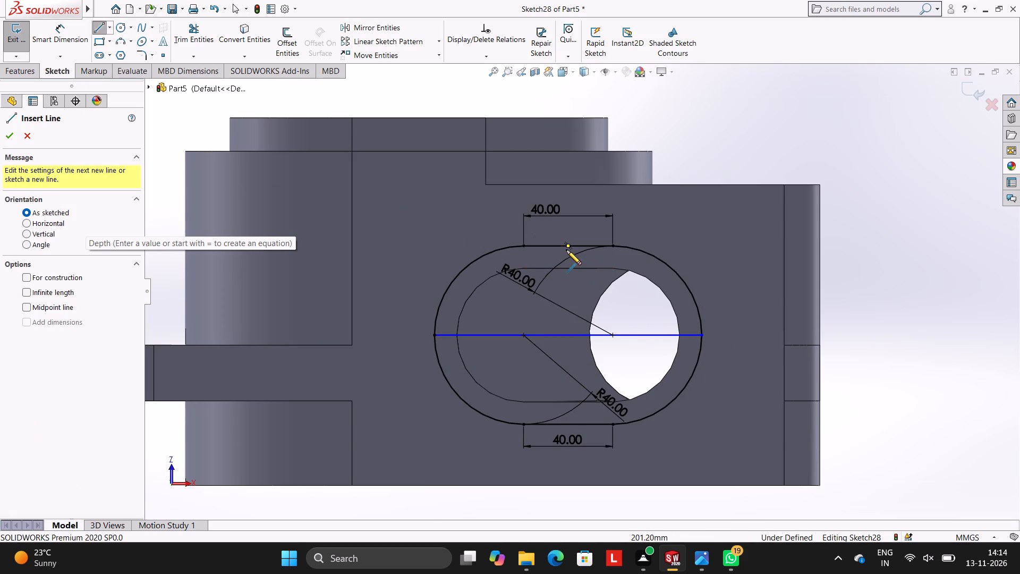
{"action": "left_click", "coordinate": [568, 248]}
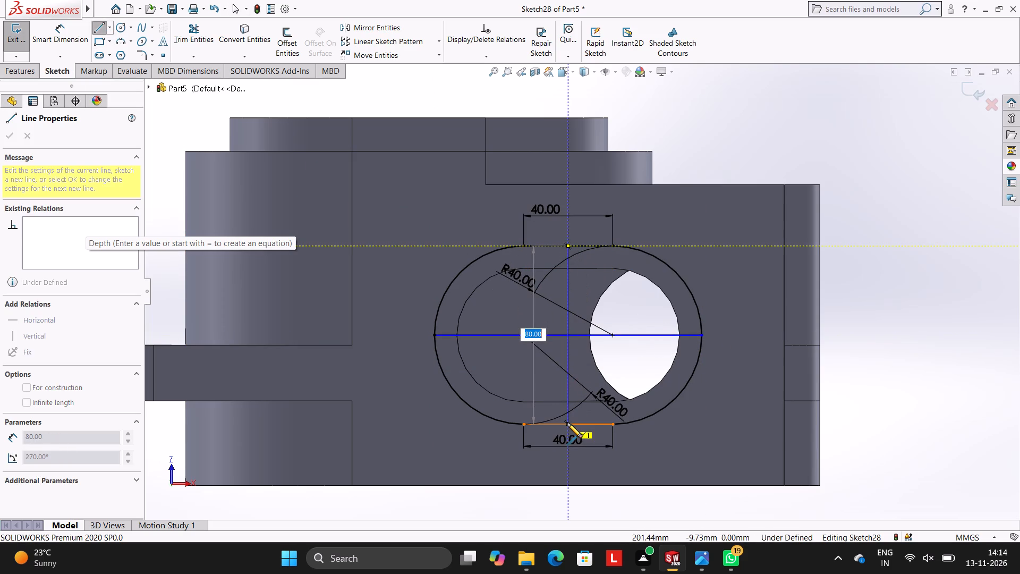
{"action": "left_click", "coordinate": [569, 426]}
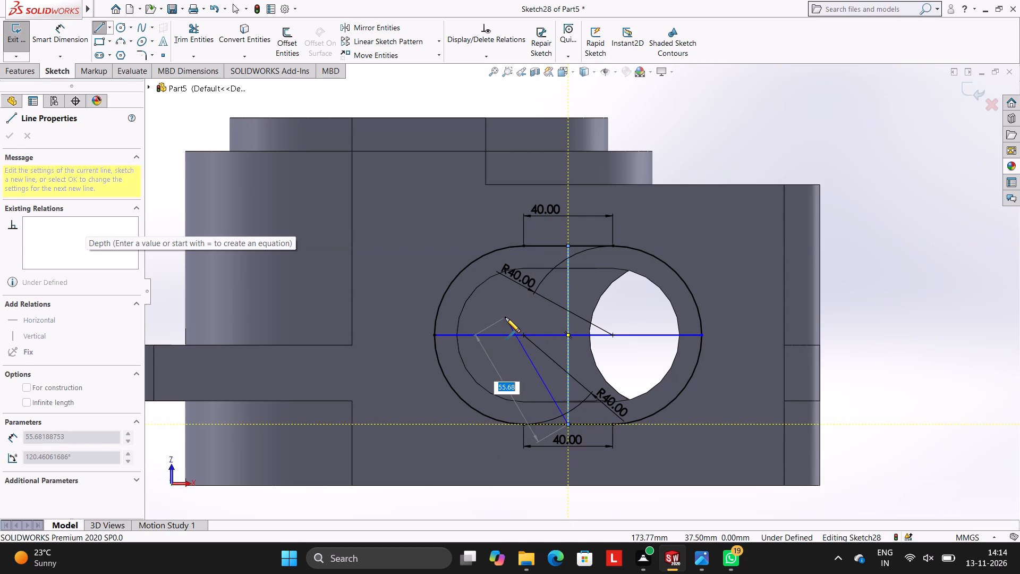
{"action": "key", "text": "Escape"}
{"action": "key", "text": "Escape"}
{"action": "key", "text": "Escape"}
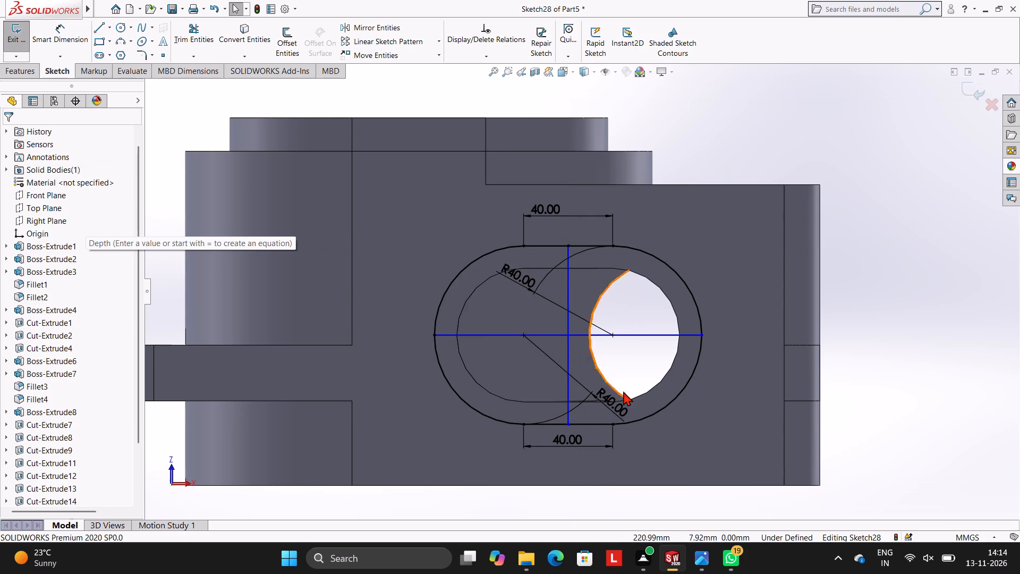
Sketch a 10 mm diameter circle centred on the right end of the outline's top straight line.
{"action": "scroll", "coordinate": [628, 293], "scroll_direction": "up", "scroll_amount": 1}
{"action": "scroll", "coordinate": [628, 293], "scroll_direction": "down", "scroll_amount": 2}
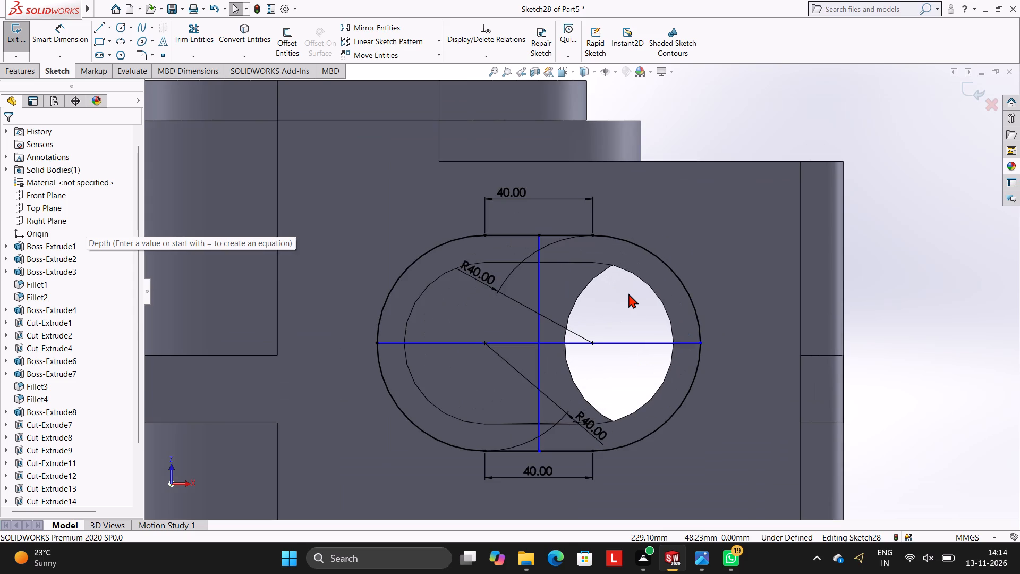
{"action": "scroll", "coordinate": [653, 288], "scroll_direction": "down", "scroll_amount": 3}
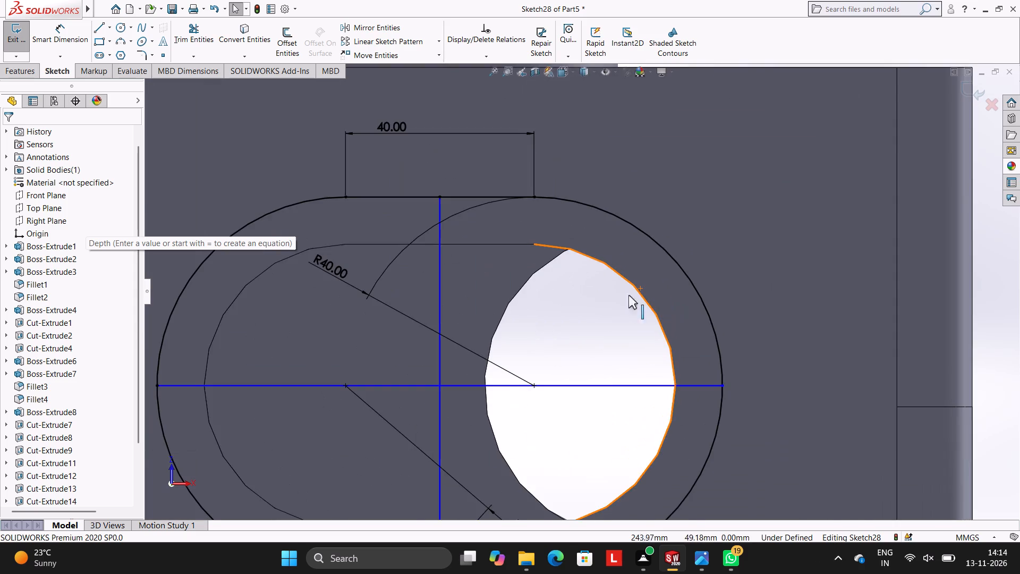
{"action": "scroll", "coordinate": [579, 274], "scroll_direction": "up", "scroll_amount": 2}
{"action": "scroll", "coordinate": [478, 256], "scroll_direction": "up", "scroll_amount": 2}
{"action": "scroll", "coordinate": [482, 257], "scroll_direction": "down", "scroll_amount": 2}
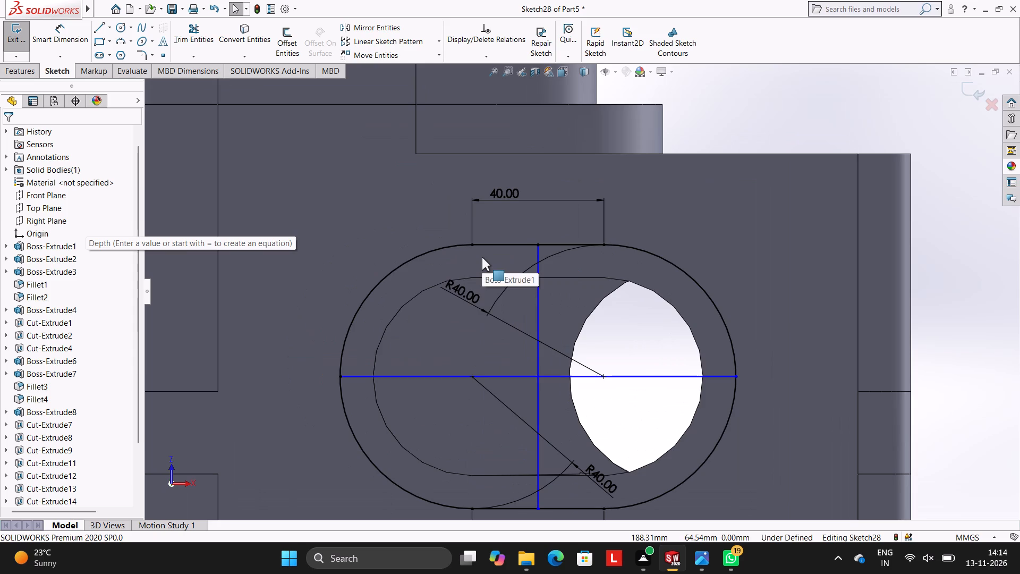
{"action": "scroll", "coordinate": [631, 334], "scroll_direction": "up", "scroll_amount": 1}
{"action": "scroll", "coordinate": [631, 334], "scroll_direction": "down", "scroll_amount": 2}
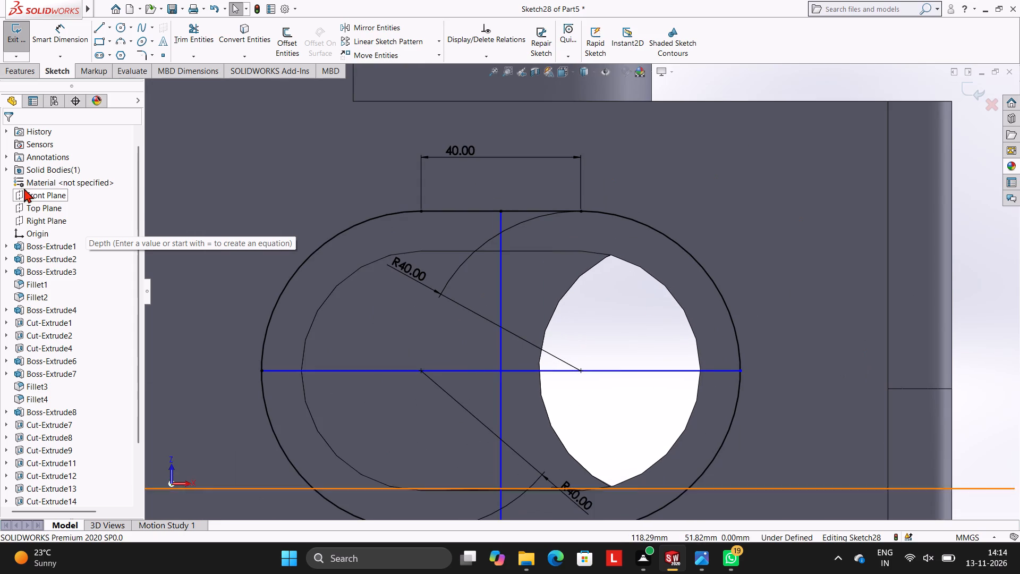
{"action": "left_click", "coordinate": [125, 25]}
{"action": "left_click", "coordinate": [34, 230]}
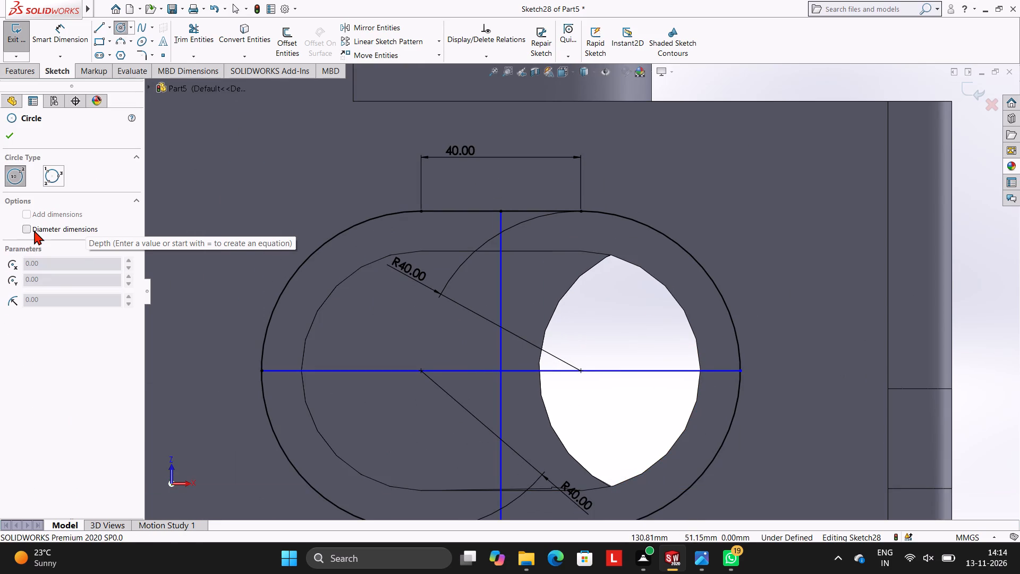
{"action": "left_click", "coordinate": [581, 211]}
{"action": "type", "text": "10"}
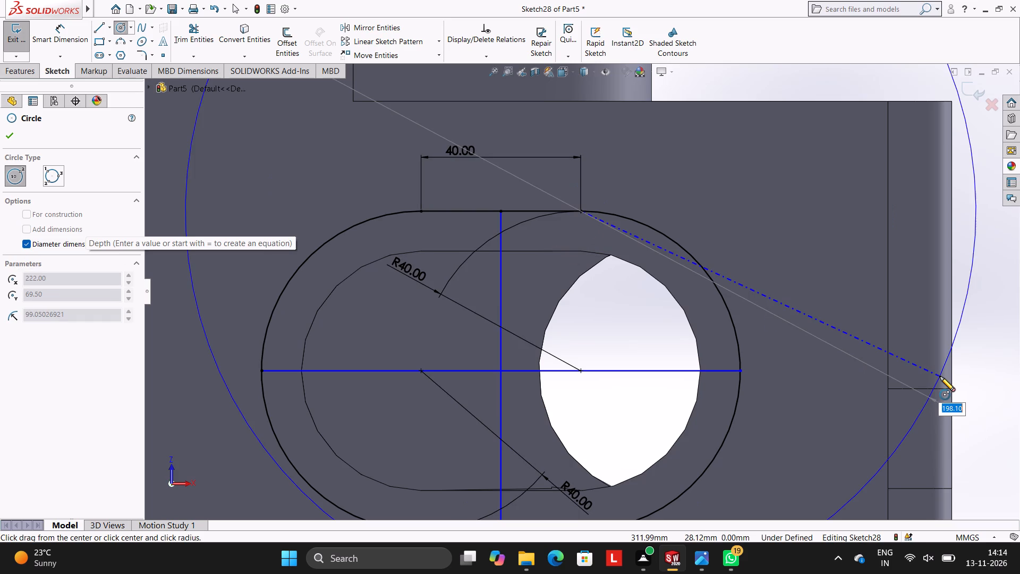
{"action": "type", "text": "10"}
{"action": "key", "text": "Return"}
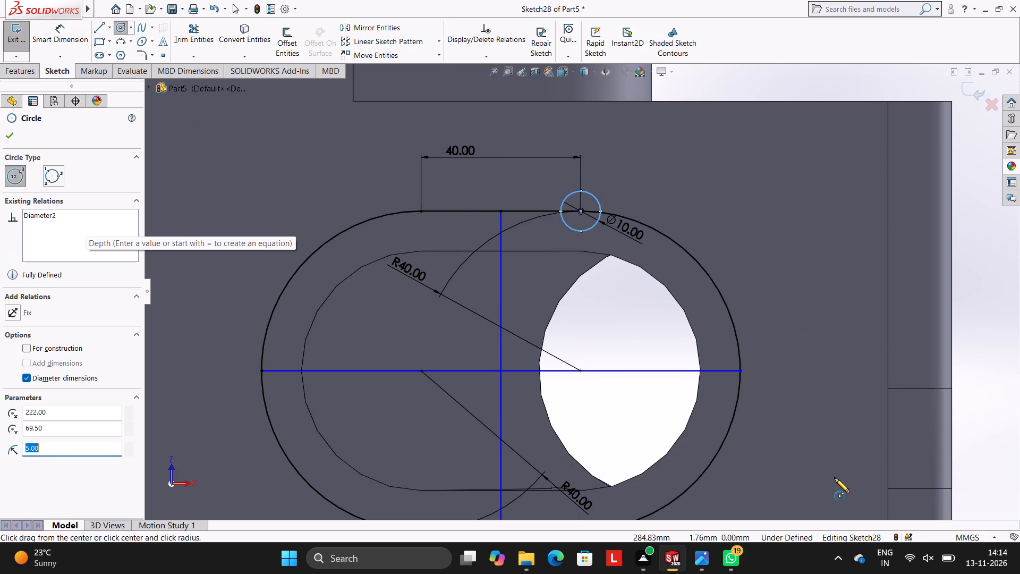
{"action": "key", "text": "Escape"}
{"action": "key", "text": "Escape"}
{"action": "key", "text": "Escape"}
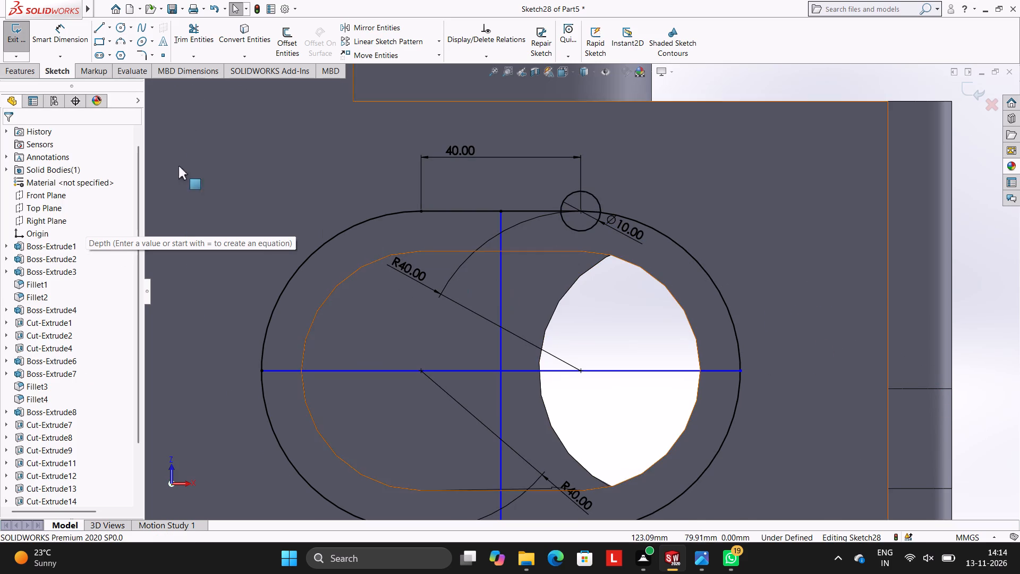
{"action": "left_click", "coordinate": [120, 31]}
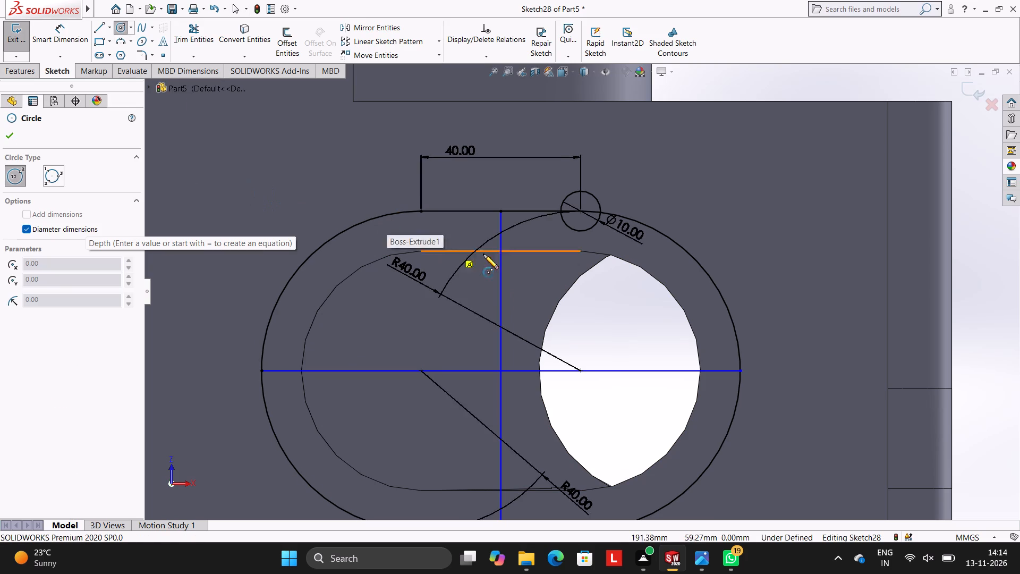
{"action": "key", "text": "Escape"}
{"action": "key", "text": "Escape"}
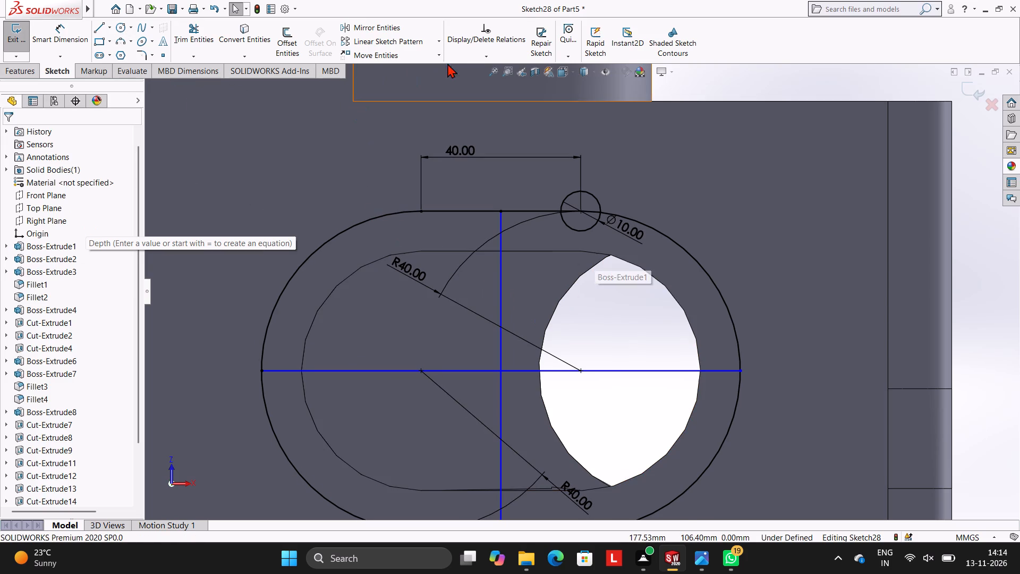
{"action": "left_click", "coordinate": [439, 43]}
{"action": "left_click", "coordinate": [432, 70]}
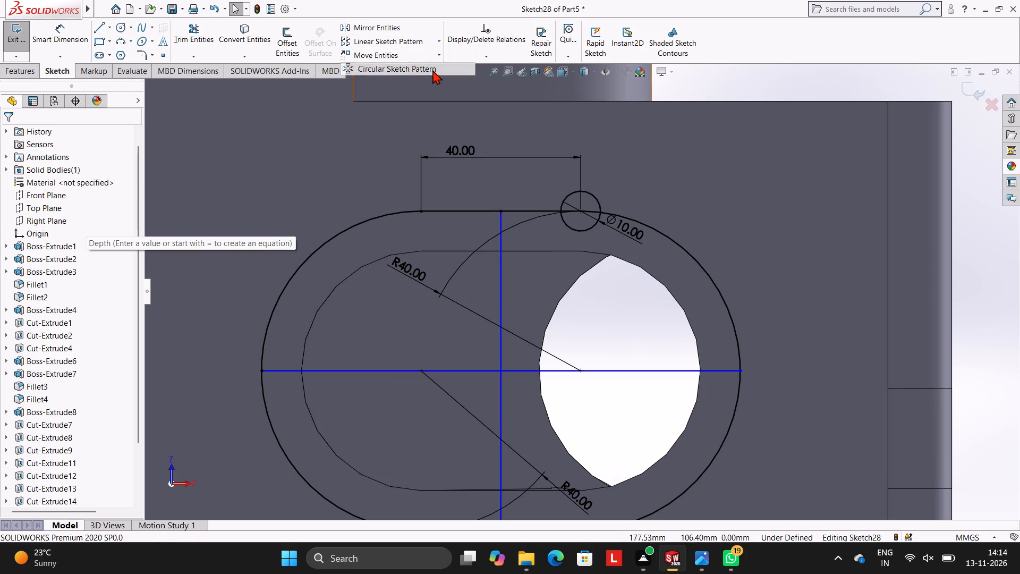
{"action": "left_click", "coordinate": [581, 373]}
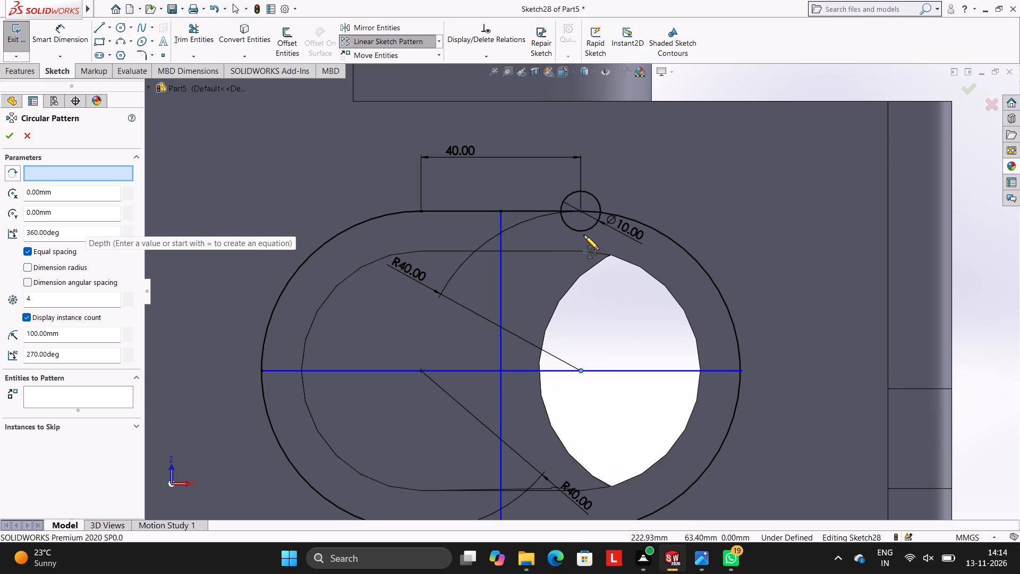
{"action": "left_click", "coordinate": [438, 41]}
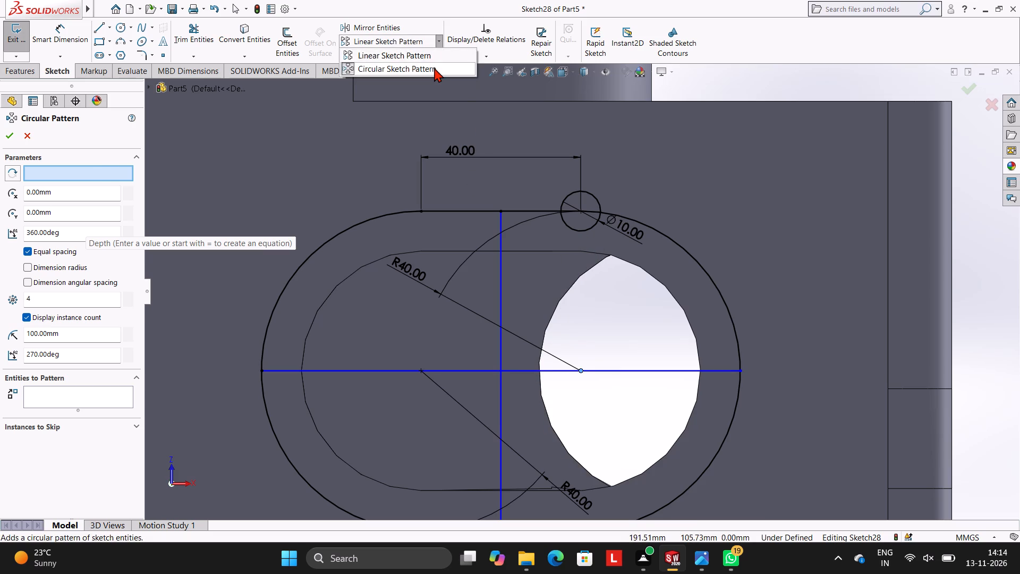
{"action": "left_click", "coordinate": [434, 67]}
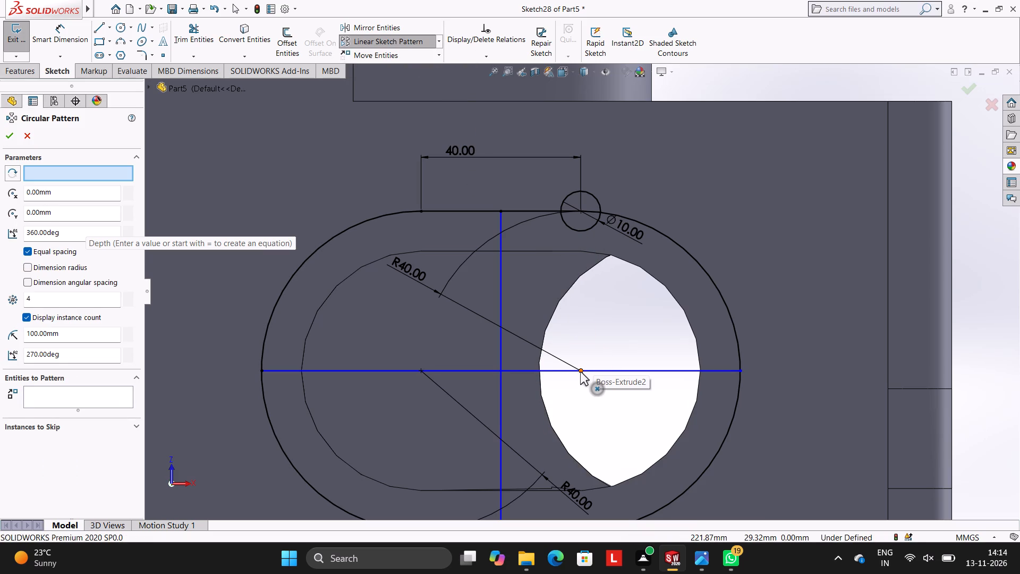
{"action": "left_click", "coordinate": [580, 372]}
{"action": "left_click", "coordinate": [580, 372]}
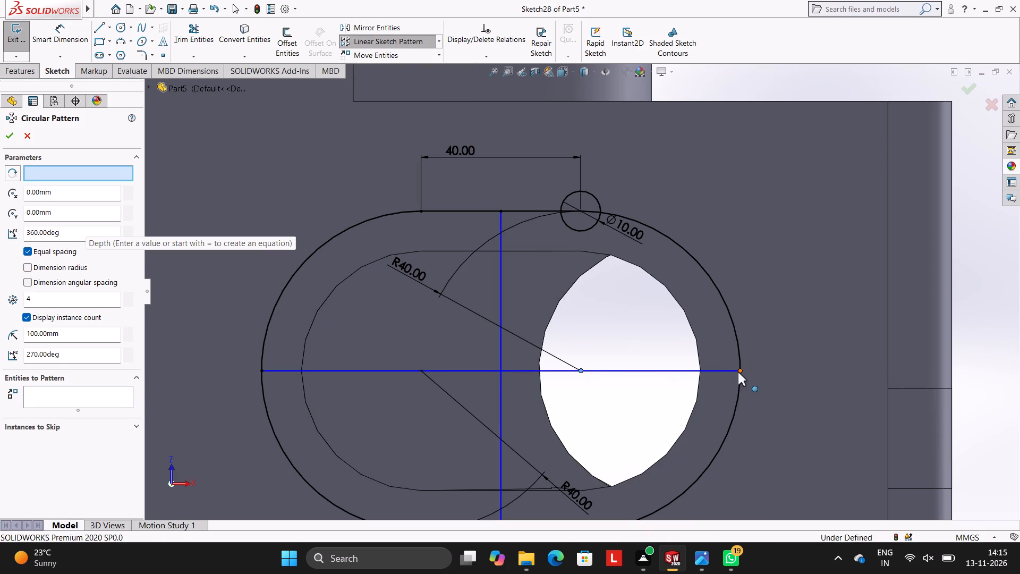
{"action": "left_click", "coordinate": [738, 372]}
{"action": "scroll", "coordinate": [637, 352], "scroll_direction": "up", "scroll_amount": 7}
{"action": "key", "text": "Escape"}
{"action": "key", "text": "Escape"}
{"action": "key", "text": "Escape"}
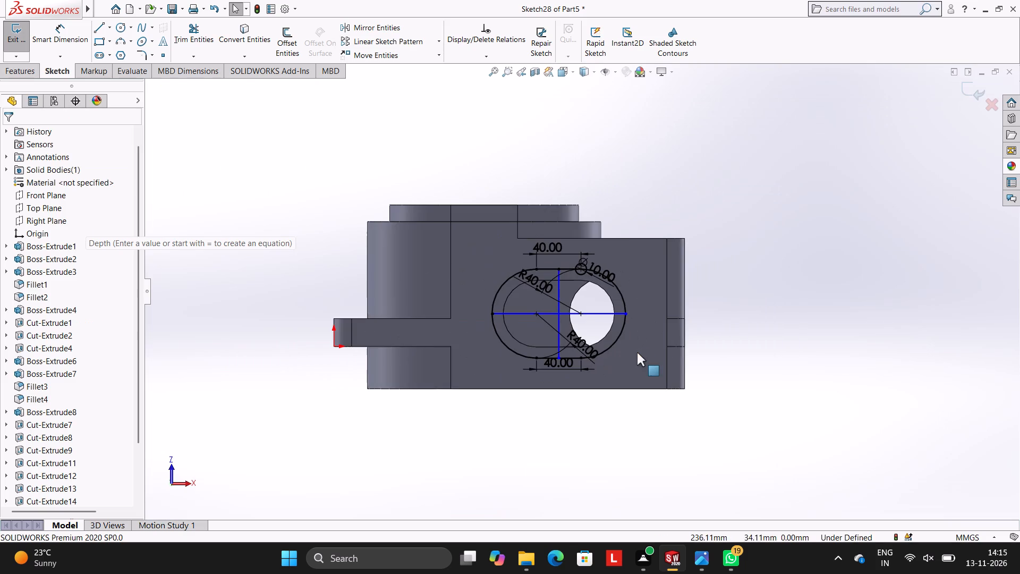
Circular-pattern the 10 mm circle about the right end arc's centre with 8 equally spaced instances over 360 degrees.
{"action": "scroll", "coordinate": [599, 224], "scroll_direction": "down", "scroll_amount": 3}
{"action": "key", "text": "Escape"}
{"action": "scroll", "coordinate": [643, 362], "scroll_direction": "up", "scroll_amount": 2}
{"action": "scroll", "coordinate": [643, 362], "scroll_direction": "down", "scroll_amount": 4}
{"action": "scroll", "coordinate": [592, 307], "scroll_direction": "down", "scroll_amount": 2}
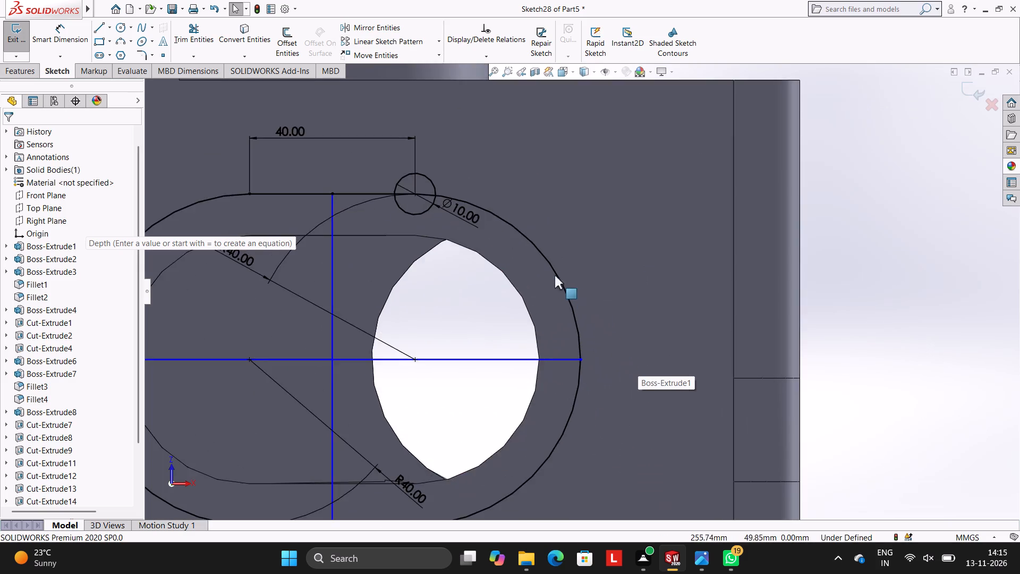
{"action": "scroll", "coordinate": [535, 256], "scroll_direction": "up", "scroll_amount": 2}
{"action": "scroll", "coordinate": [522, 243], "scroll_direction": "down", "scroll_amount": 2}
{"action": "scroll", "coordinate": [501, 241], "scroll_direction": "up", "scroll_amount": 2}
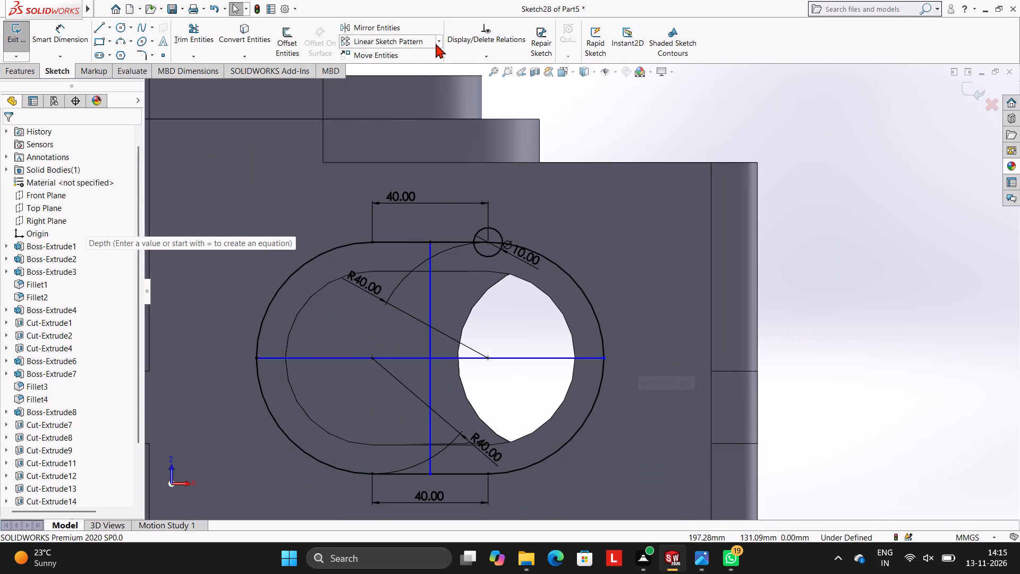
{"action": "left_click", "coordinate": [498, 252]}
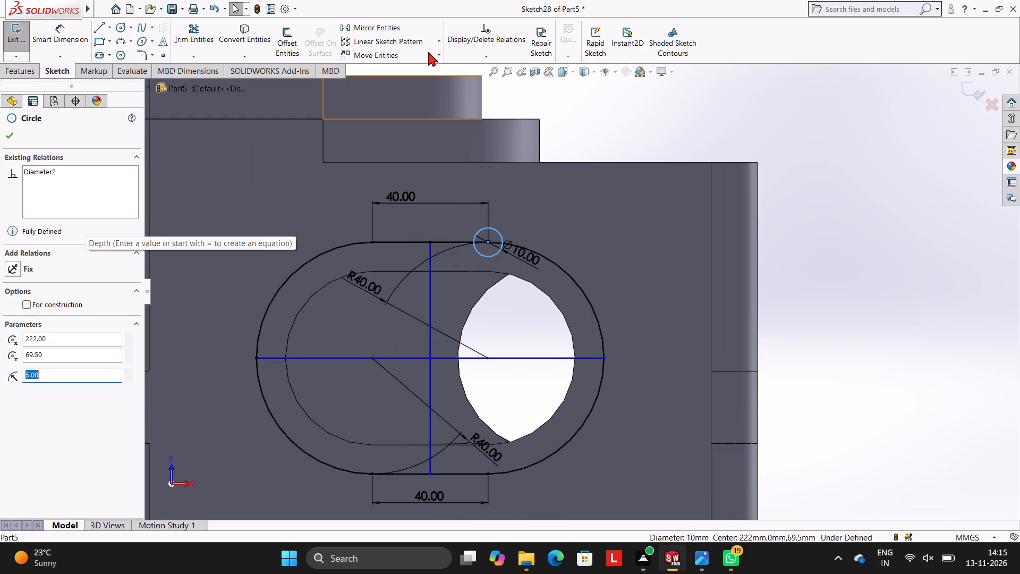
{"action": "left_click", "coordinate": [438, 42]}
{"action": "left_click", "coordinate": [432, 65]}
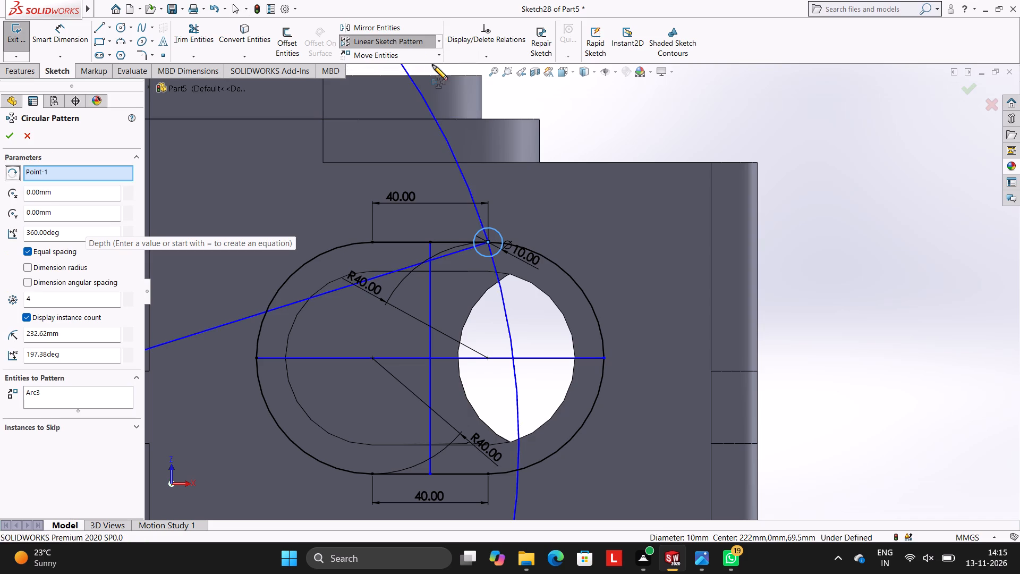
{"action": "left_click", "coordinate": [487, 357]}
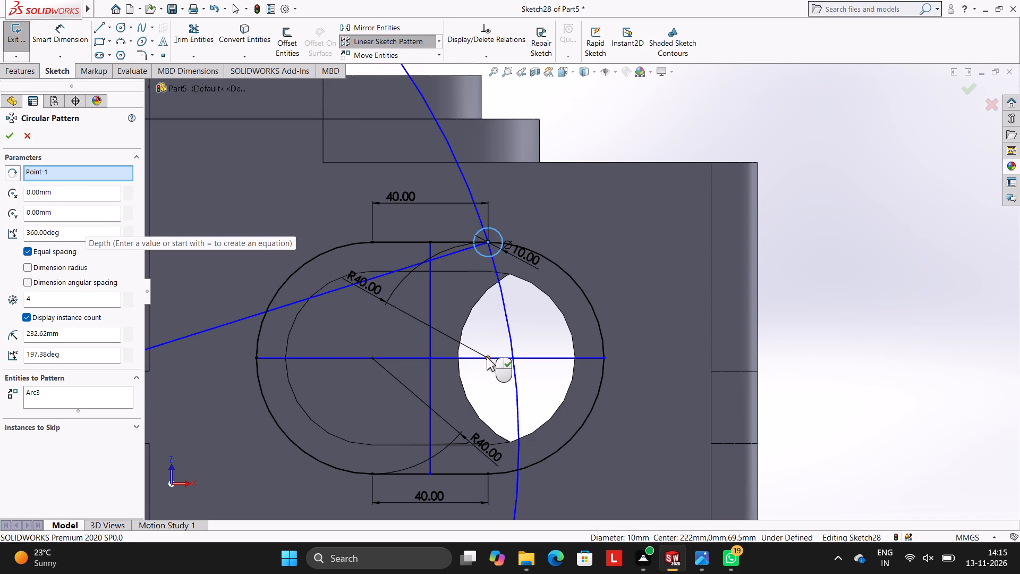
{"action": "left_click", "coordinate": [74, 175]}
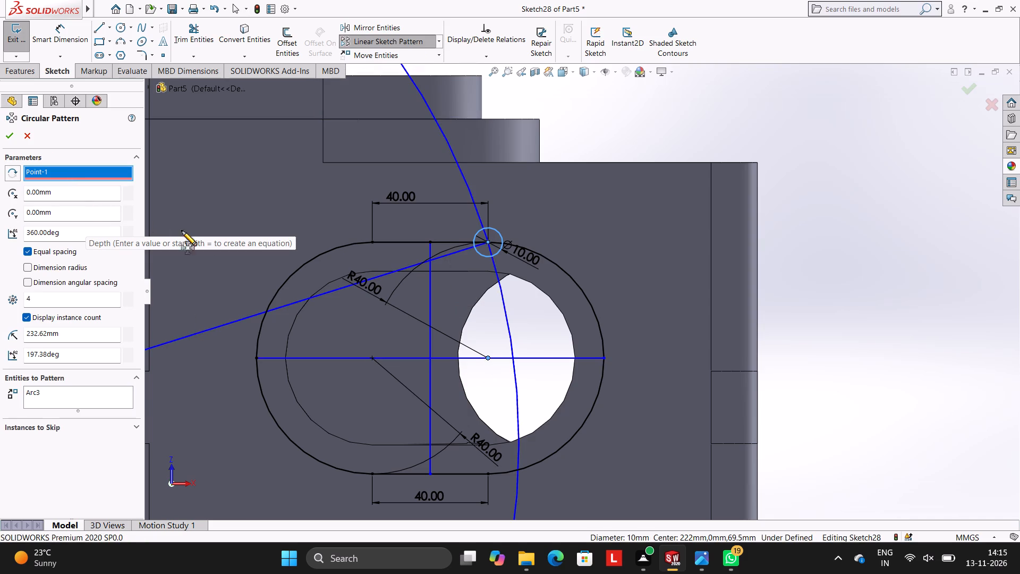
{"action": "left_click", "coordinate": [487, 357]}
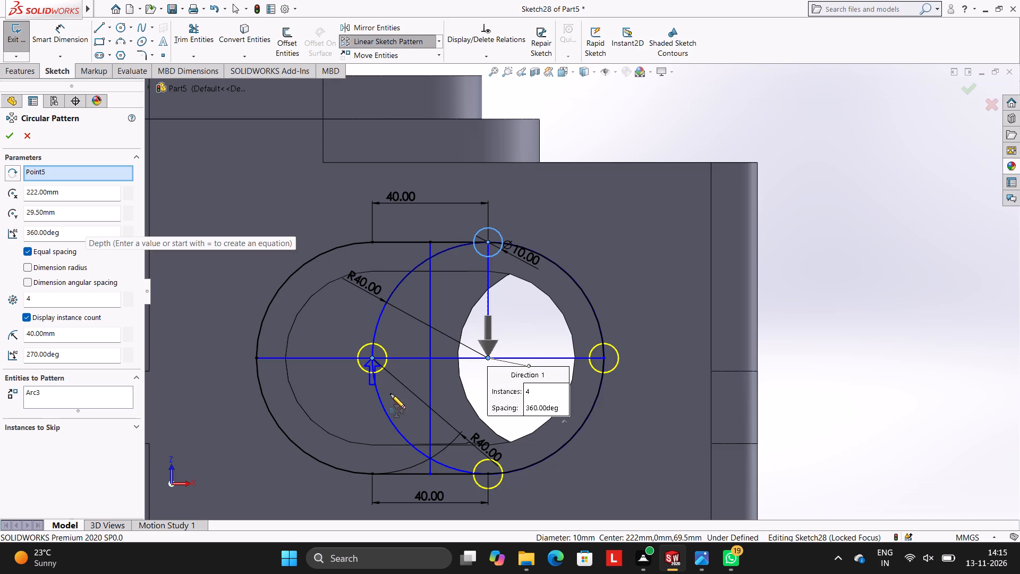
{"action": "left_click", "coordinate": [46, 305]}
{"action": "key", "text": "BackSpace"}
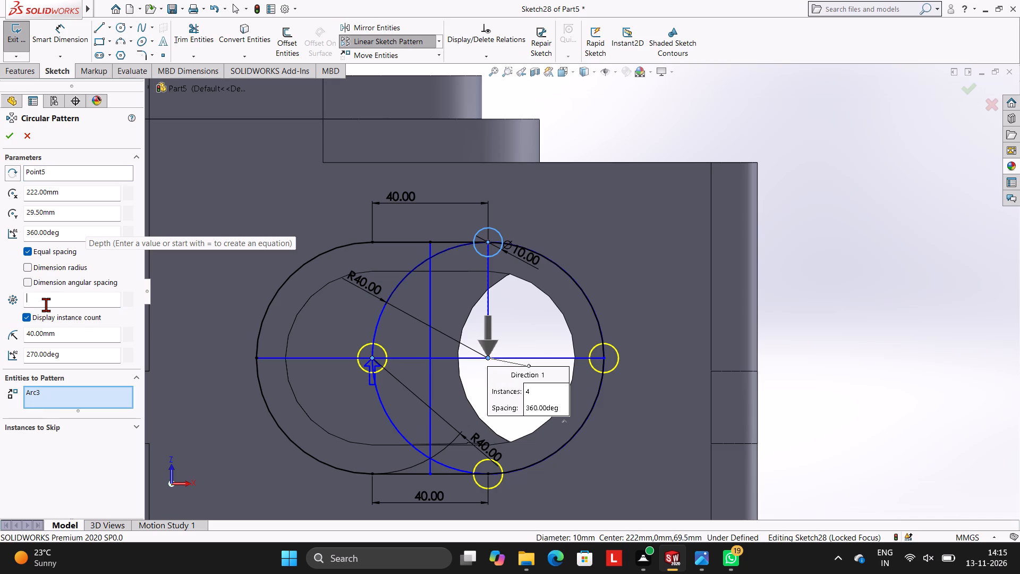
{"action": "key", "text": "BackSpace"}
{"action": "key", "text": "8"}
{"action": "key", "text": "Return"}
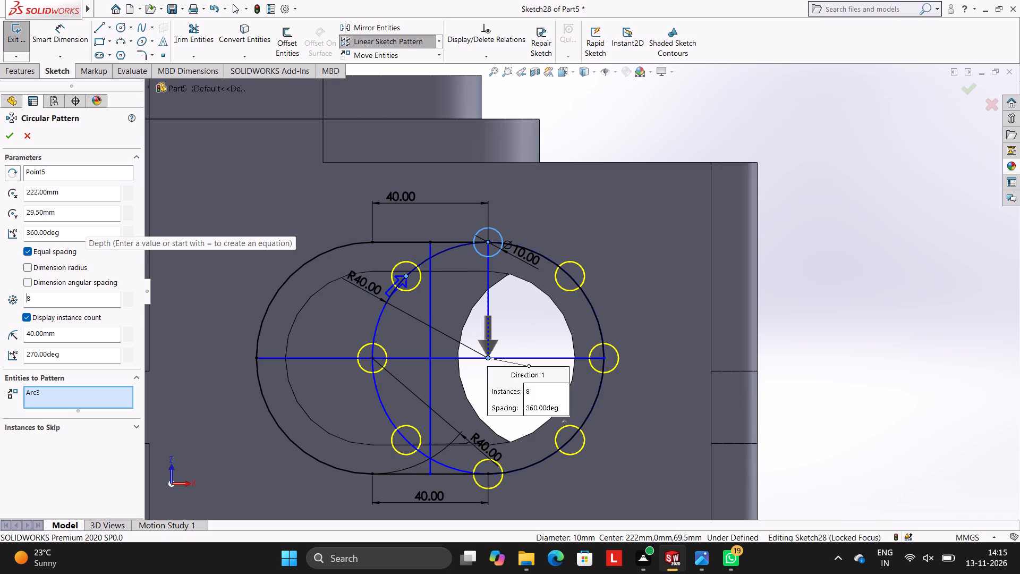
{"action": "left_click", "coordinate": [7, 132]}
{"action": "left_click", "coordinate": [253, 150]}
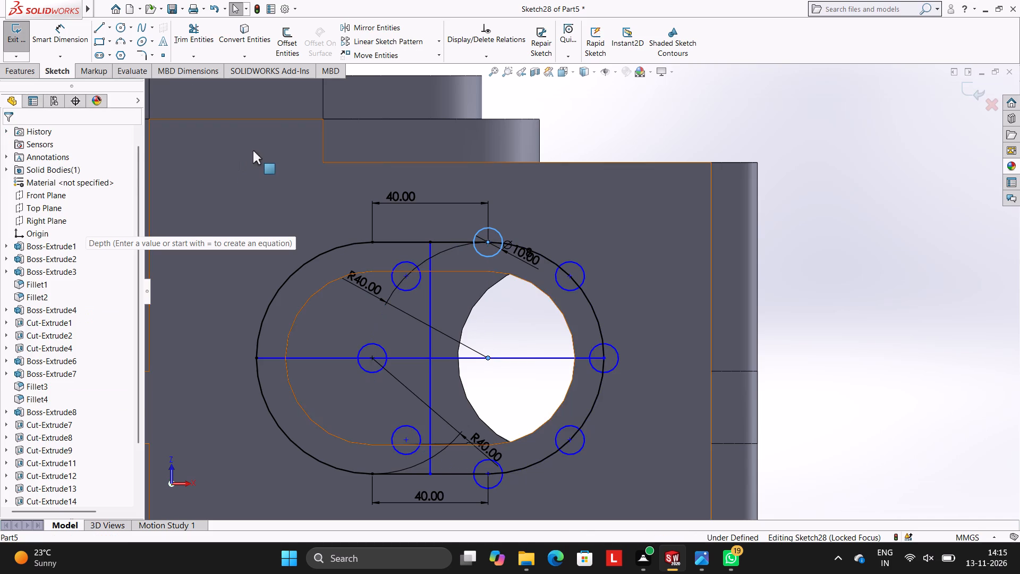
{"action": "scroll", "coordinate": [488, 288], "scroll_direction": "up", "scroll_amount": 1}
{"action": "key", "text": "Escape"}
{"action": "key", "text": "Escape"}
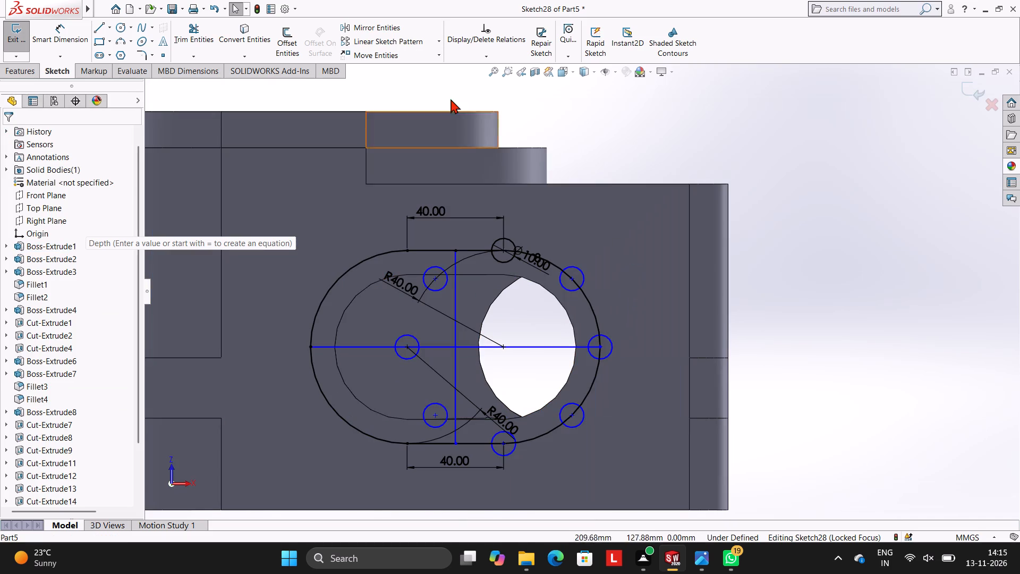
Sketch a 10 mm diameter circle centred on the left end of the outline's top straight line.
{"action": "scroll", "coordinate": [540, 215], "scroll_direction": "down", "scroll_amount": 2}
{"action": "scroll", "coordinate": [568, 348], "scroll_direction": "up", "scroll_amount": 3}
{"action": "scroll", "coordinate": [552, 396], "scroll_direction": "down", "scroll_amount": 2}
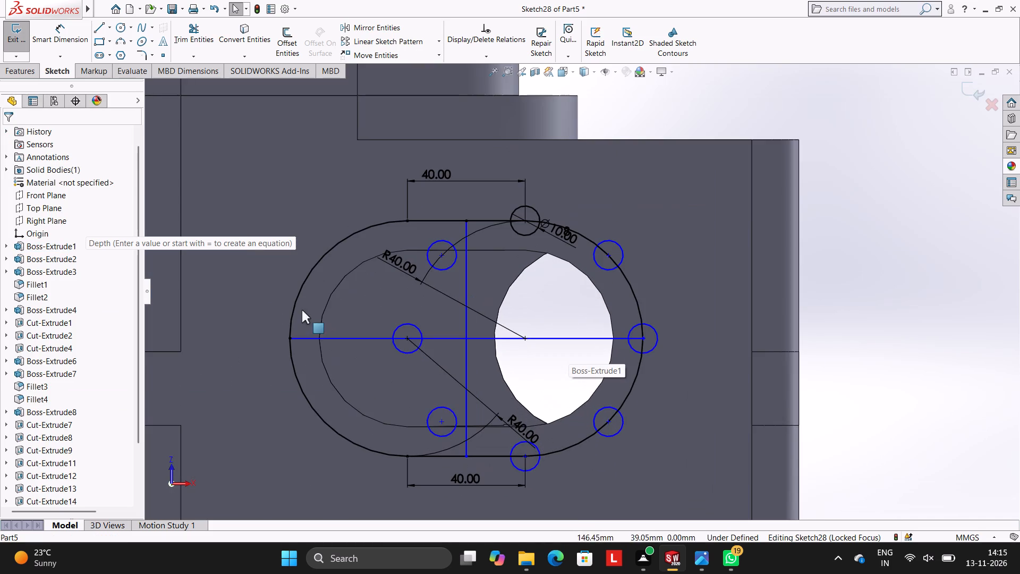
{"action": "scroll", "coordinate": [500, 331], "scroll_direction": "up", "scroll_amount": 2}
{"action": "scroll", "coordinate": [500, 331], "scroll_direction": "down", "scroll_amount": 2}
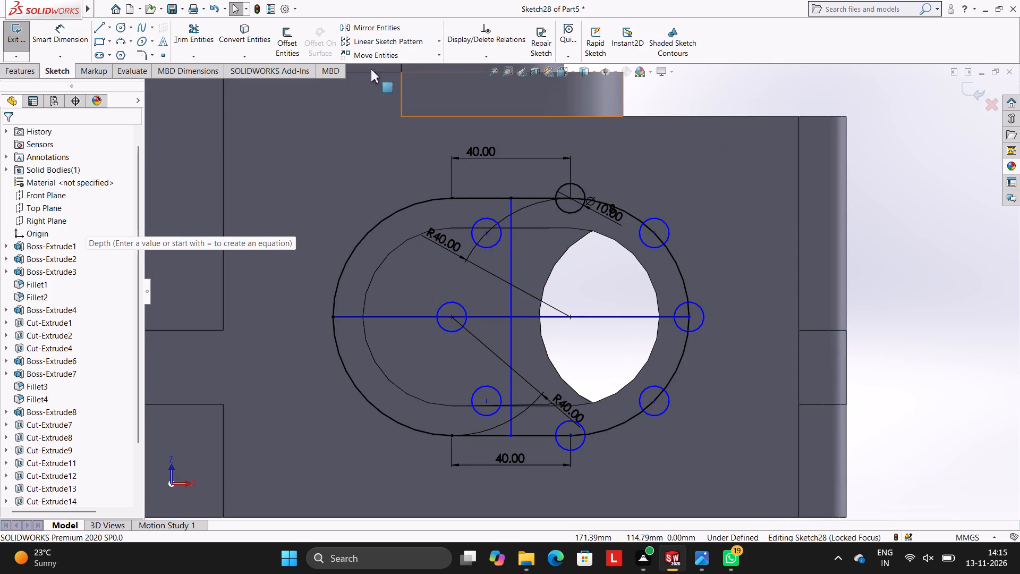
{"action": "left_click", "coordinate": [120, 28]}
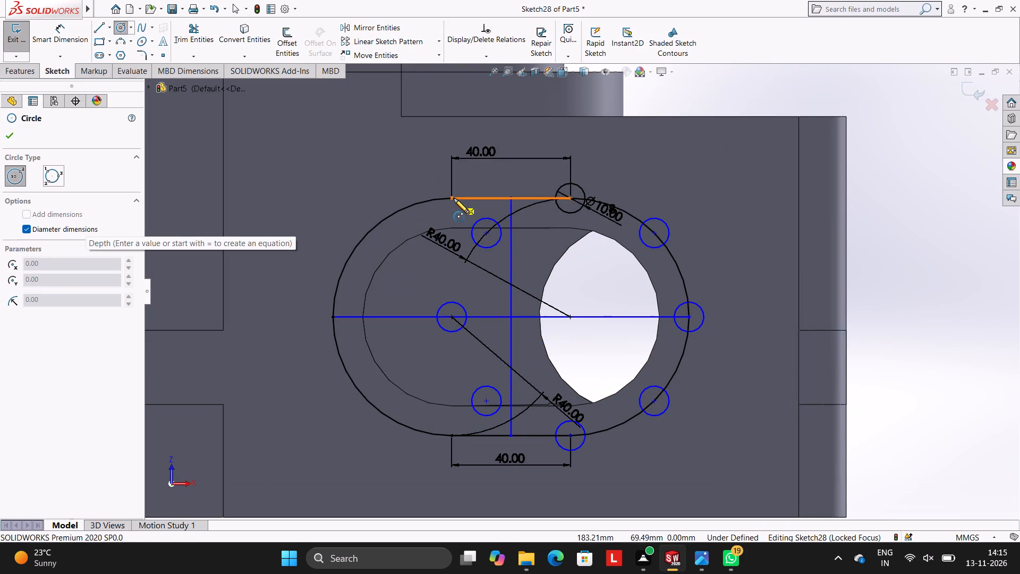
{"action": "left_click", "coordinate": [452, 198]}
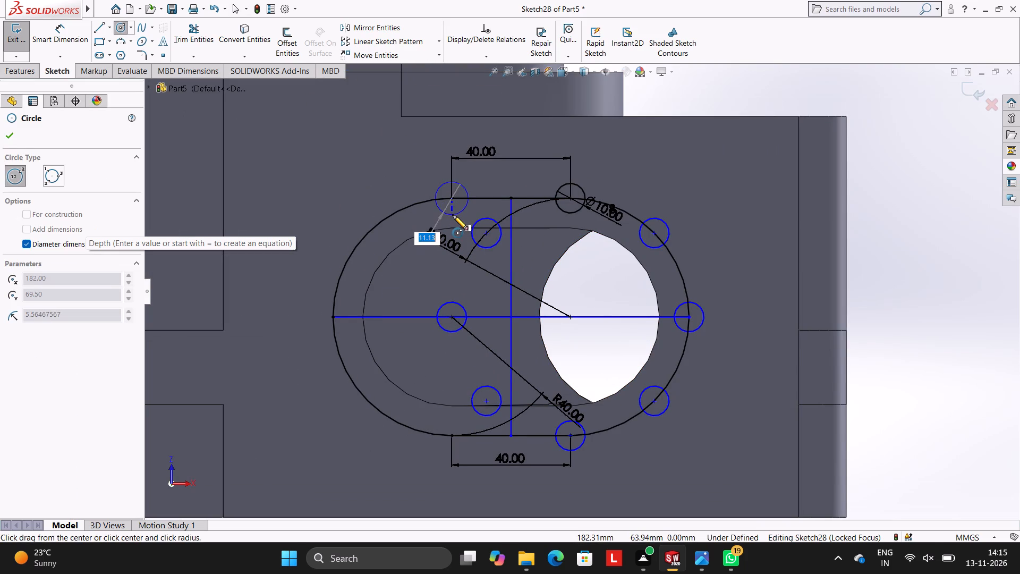
{"action": "type", "text": "10"}
{"action": "key", "text": "Return"}
{"action": "key", "text": "Escape"}
{"action": "key", "text": "Escape"}
{"action": "key", "text": "Escape"}
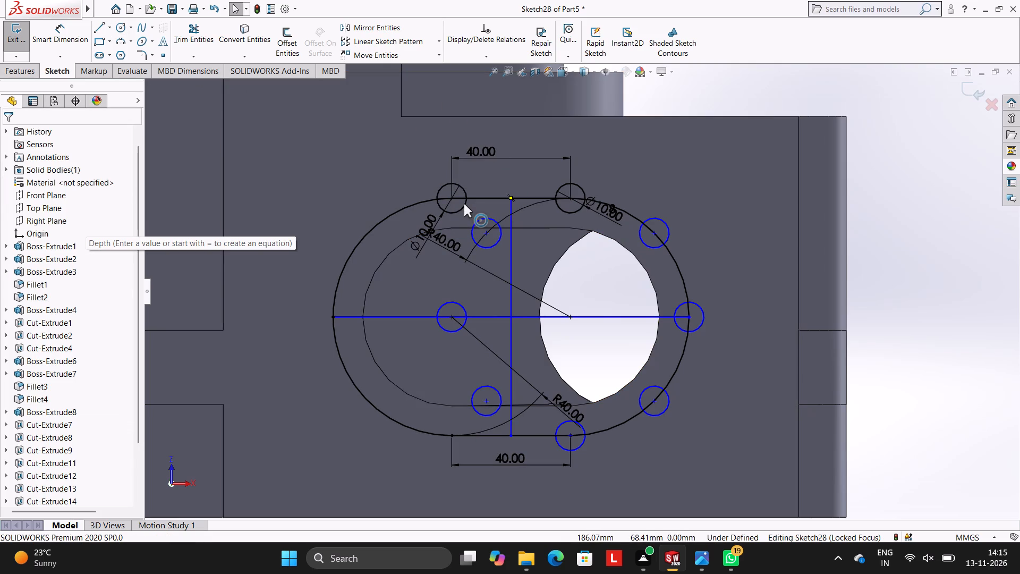
Circular-pattern the new 10 mm circle about the left end arc's centre with 8 equally spaced instances over 360 degrees.
{"action": "left_click", "coordinate": [464, 204]}
{"action": "left_click", "coordinate": [441, 42]}
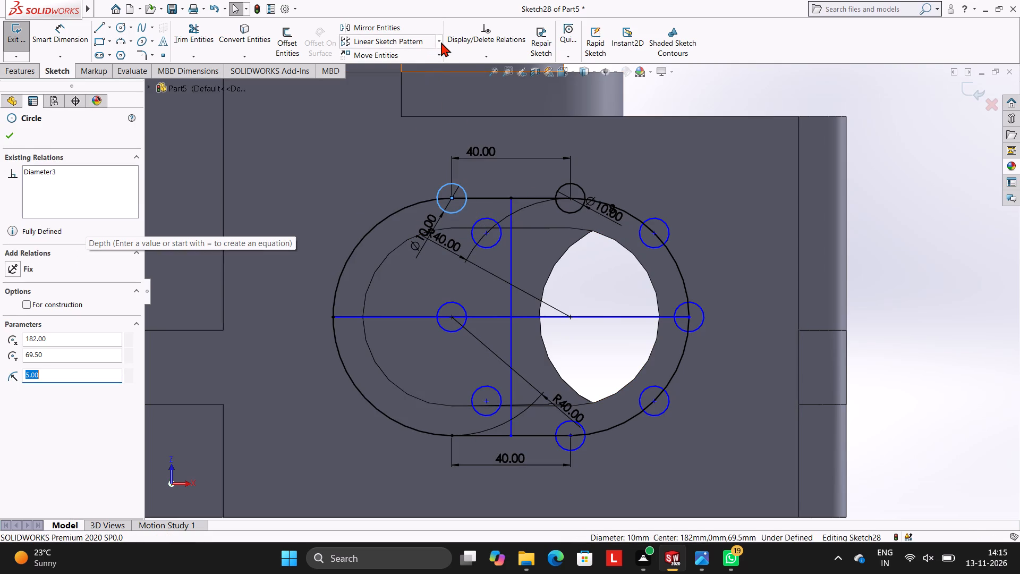
{"action": "left_click", "coordinate": [436, 68]}
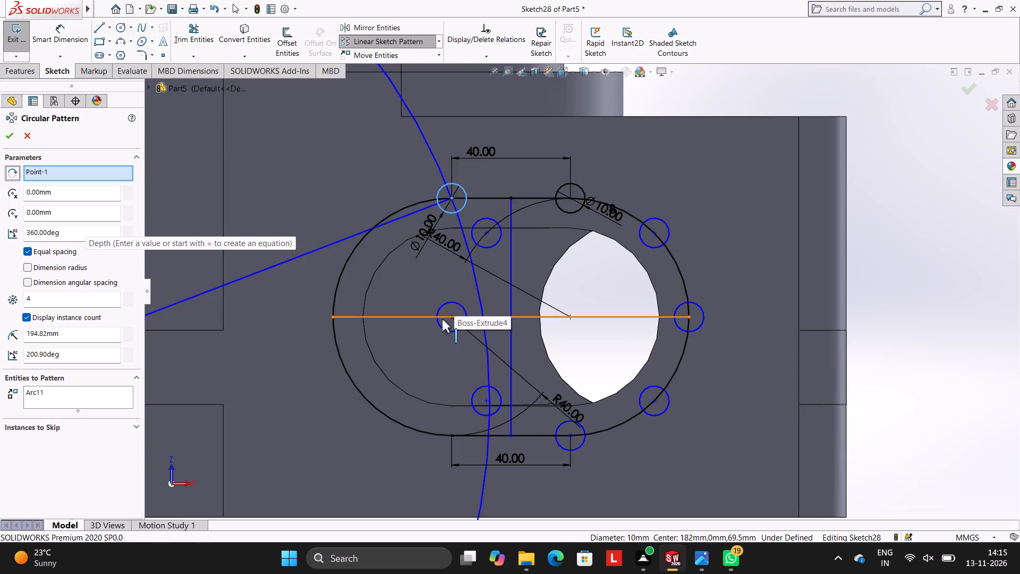
{"action": "left_click", "coordinate": [450, 316]}
{"action": "left_click", "coordinate": [78, 177]}
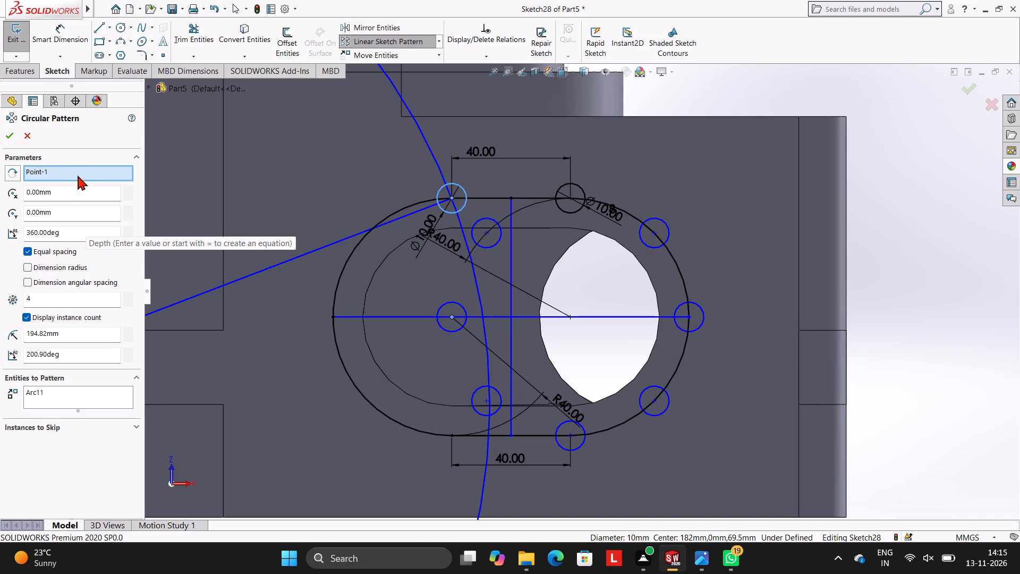
{"action": "left_click", "coordinate": [72, 174]}
{"action": "left_click", "coordinate": [450, 315]}
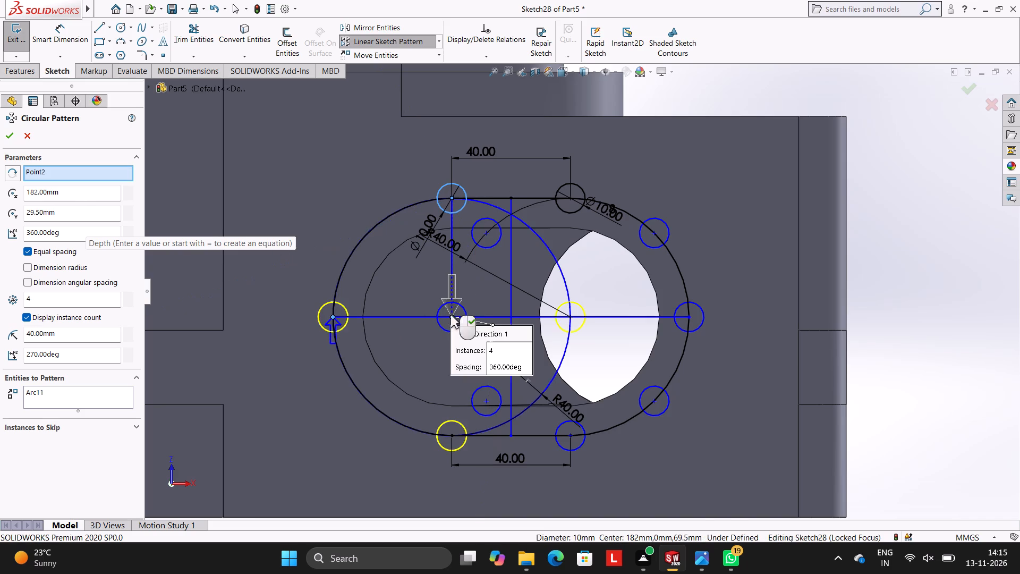
{"action": "left_click", "coordinate": [40, 296]}
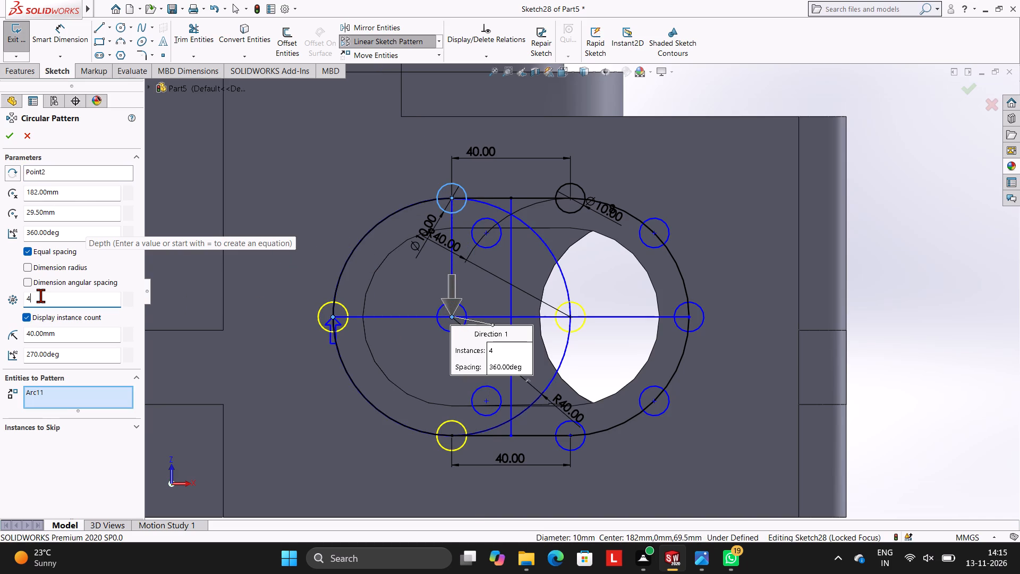
{"action": "key", "text": "BackSpace"}
{"action": "key", "text": "8"}
{"action": "key", "text": "Return"}
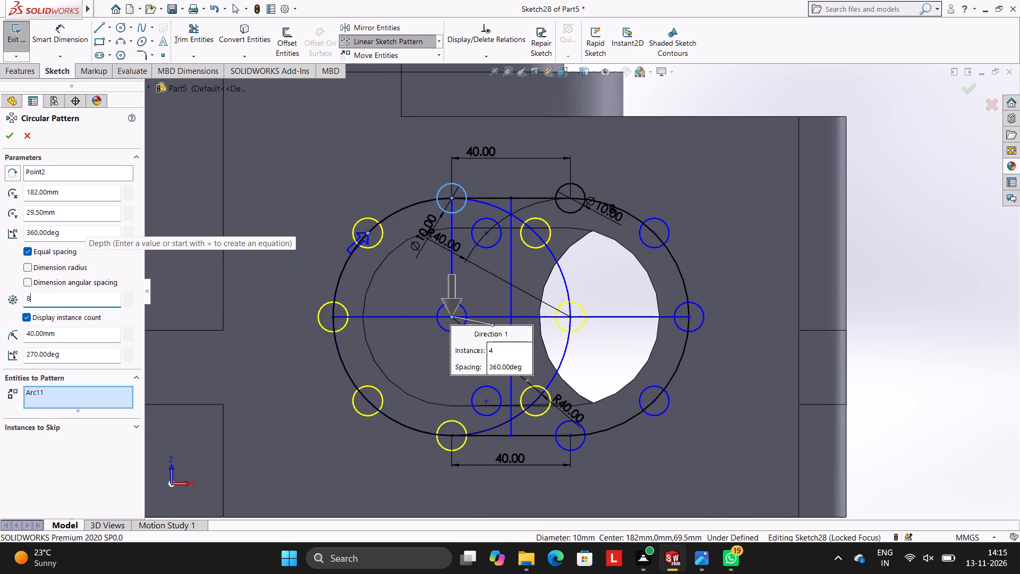
{"action": "left_click", "coordinate": [6, 138]}
{"action": "key", "text": "Escape"}
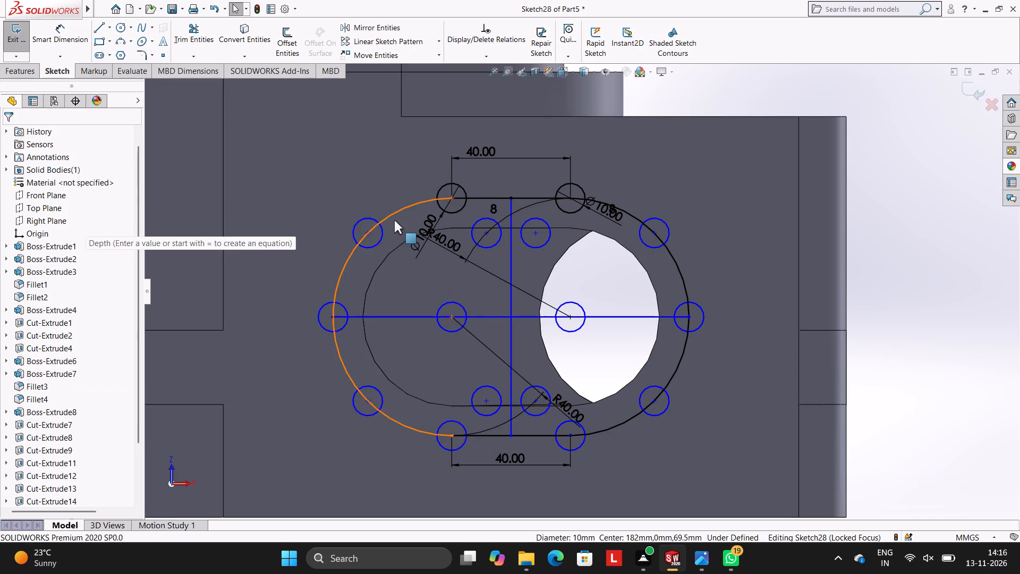
Delete the six patterned circles inside the slot outline and the two at its leftmost and rightmost points.
{"action": "left_click", "coordinate": [584, 327]}
{"action": "key", "text": "Delete"}
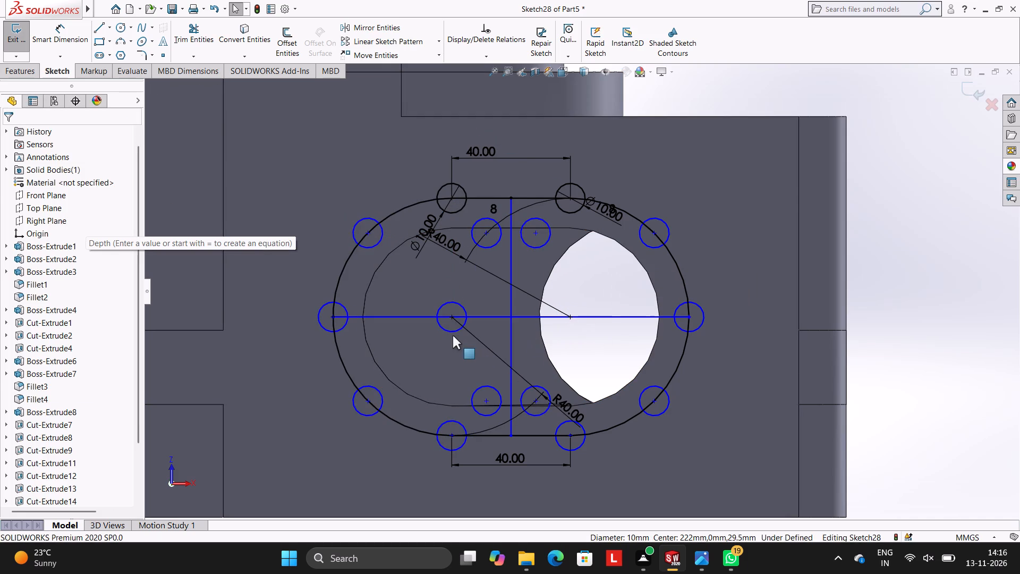
{"action": "left_click", "coordinate": [453, 329]}
{"action": "key", "text": "Delete"}
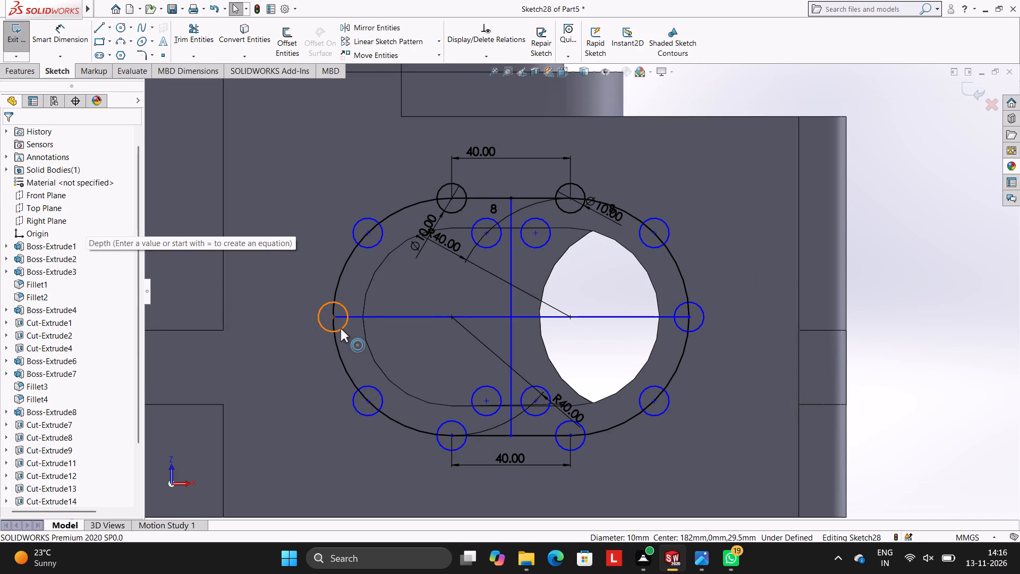
{"action": "left_click", "coordinate": [341, 328]}
{"action": "key", "text": "Delete"}
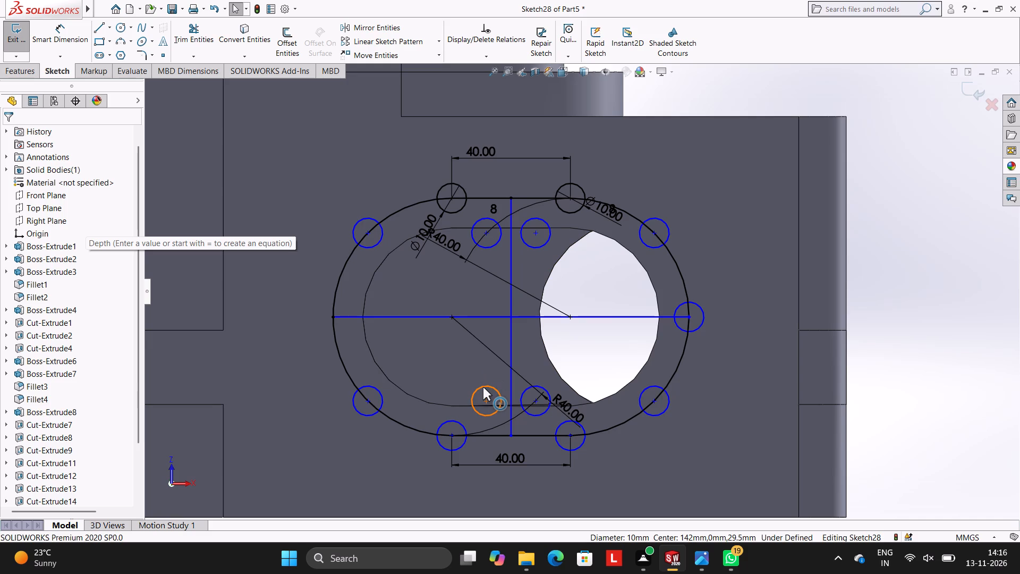
{"action": "left_click", "coordinate": [483, 387]}
{"action": "key", "text": "Delete"}
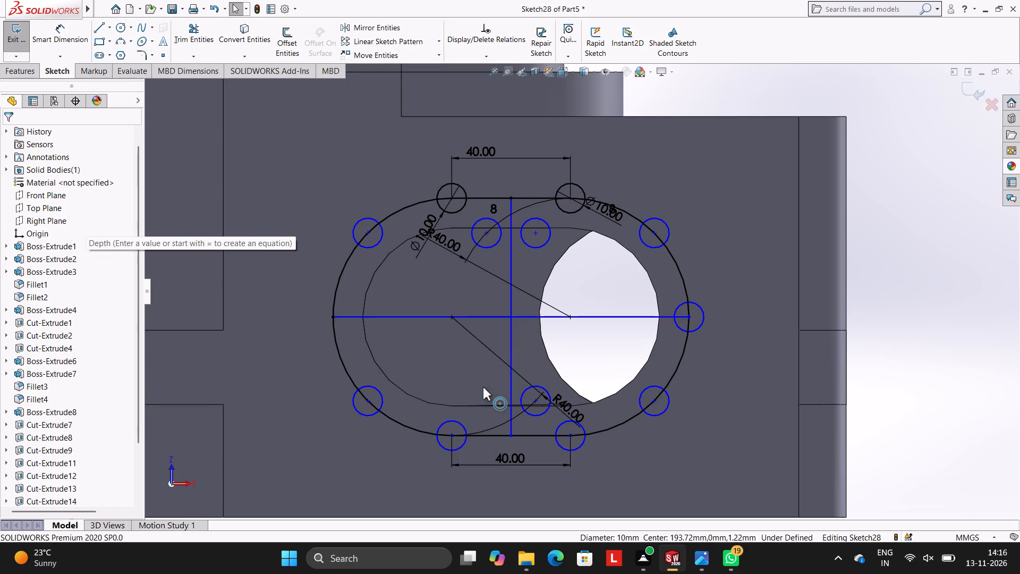
{"action": "left_click", "coordinate": [483, 246]}
{"action": "key", "text": "Delete"}
{"action": "left_click", "coordinate": [537, 248]}
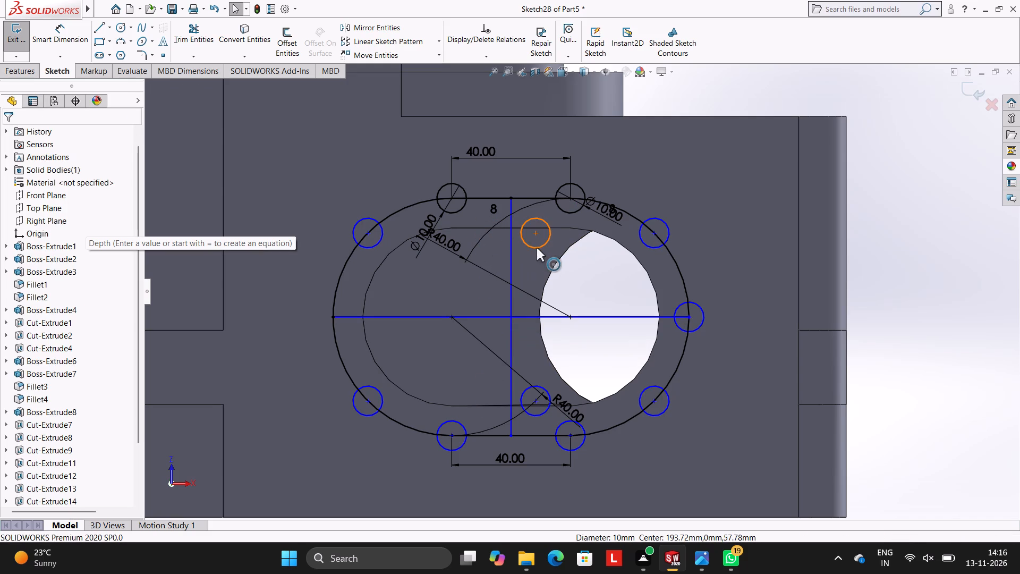
{"action": "key", "text": "Delete"}
{"action": "left_click", "coordinate": [537, 416]}
{"action": "key", "text": "Delete"}
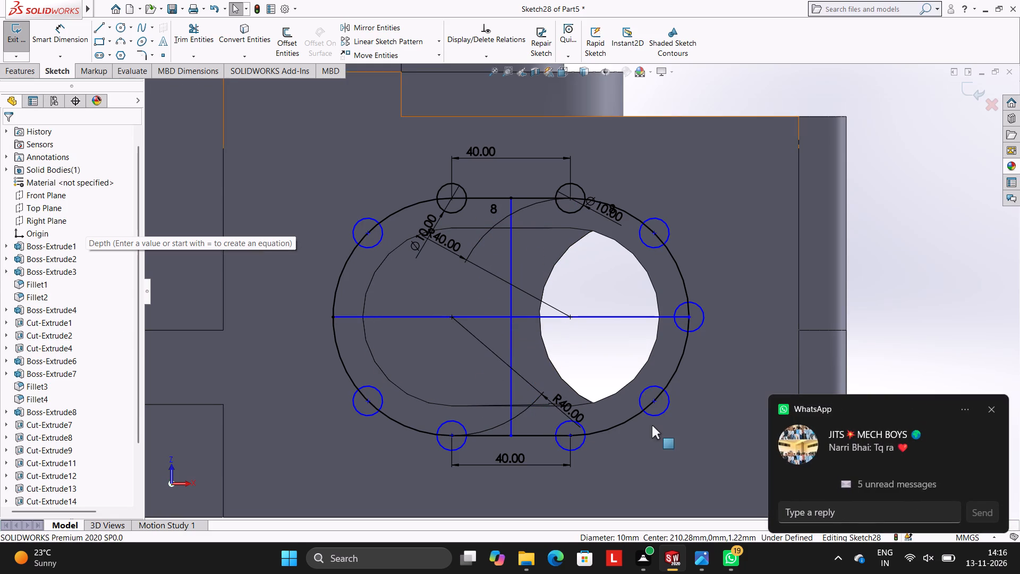
{"action": "left_click", "coordinate": [701, 325]}
{"action": "key", "text": "Delete"}
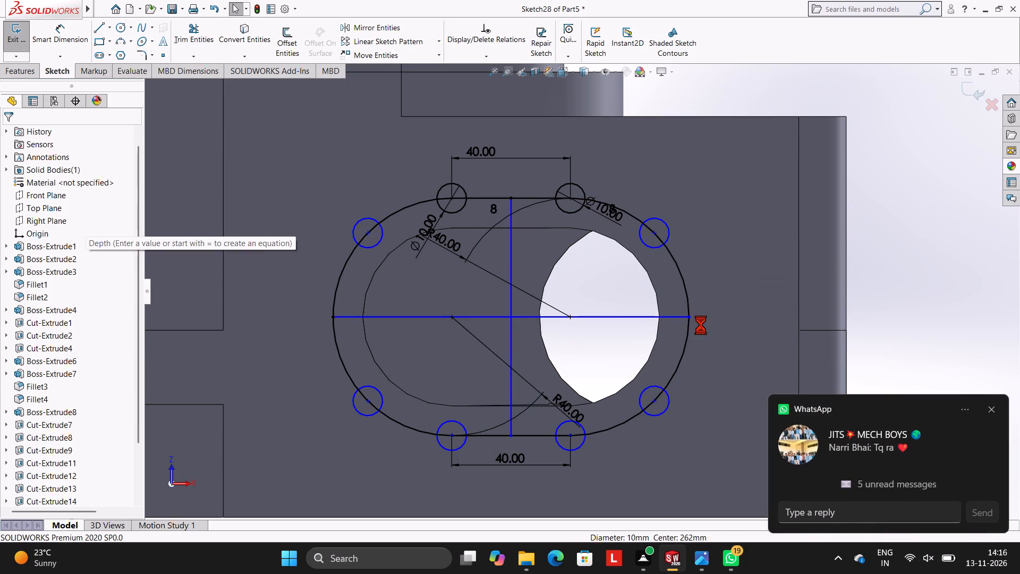
{"action": "key", "text": "Escape"}
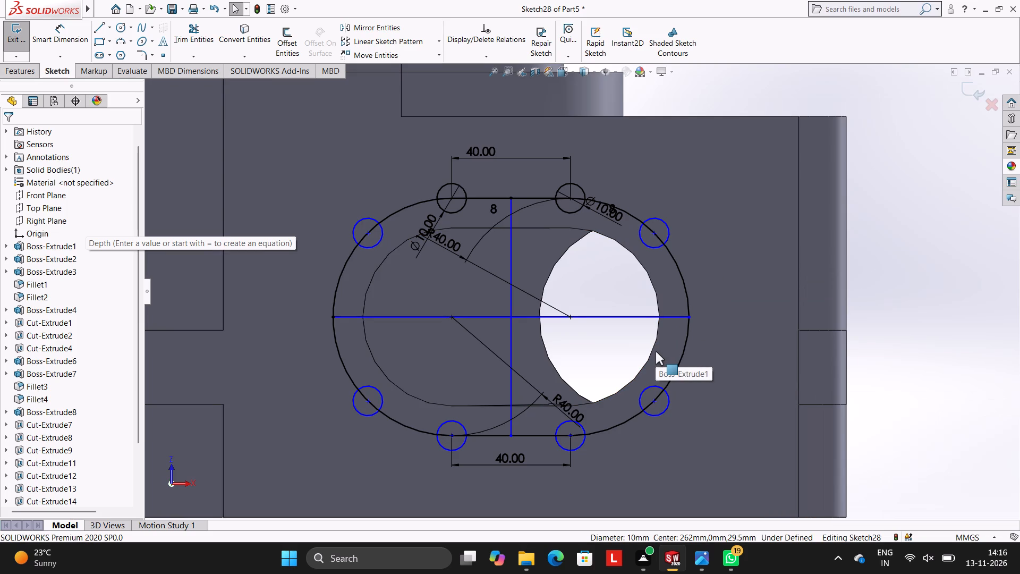
{"action": "key", "text": "Escape"}
Delete the vertical and horizontal lines crossing the middle of the slot outline.
{"action": "left_click", "coordinate": [513, 233]}
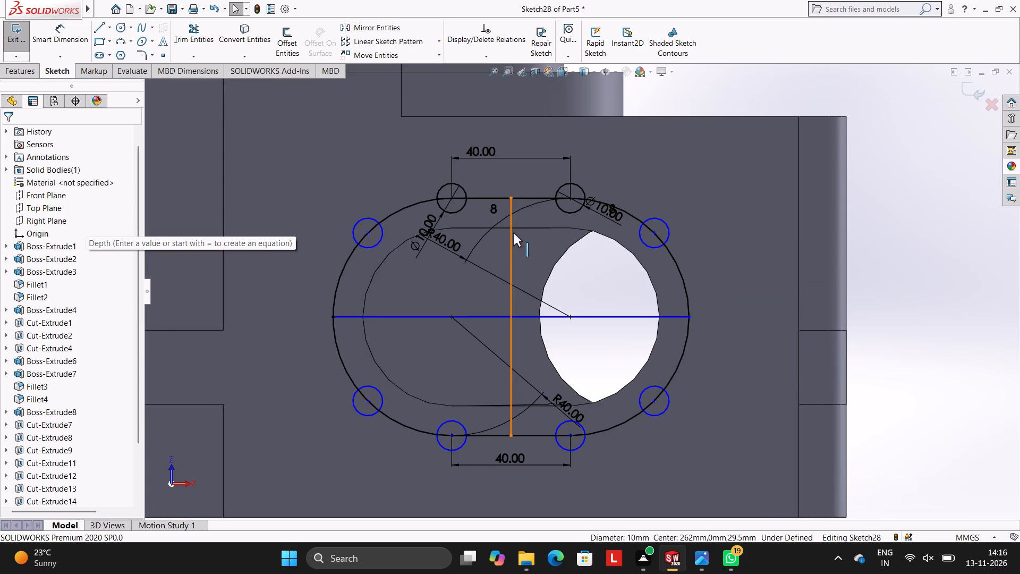
{"action": "key", "text": "Delete"}
{"action": "left_click", "coordinate": [517, 316]}
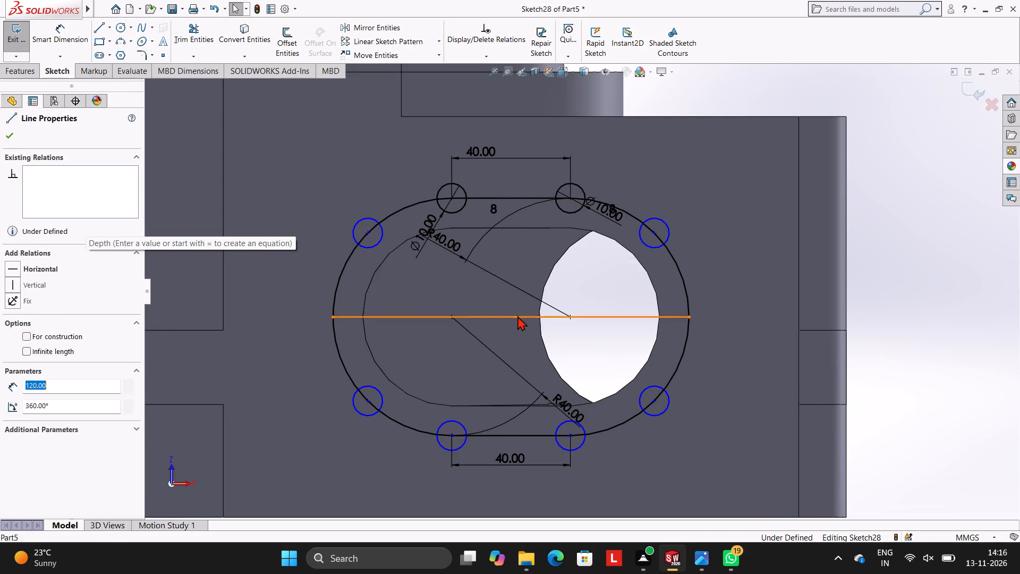
{"action": "key", "text": "Delete"}
{"action": "scroll", "coordinate": [592, 305], "scroll_direction": "up", "scroll_amount": 3}
{"action": "scroll", "coordinate": [592, 305], "scroll_direction": "down", "scroll_amount": 3}
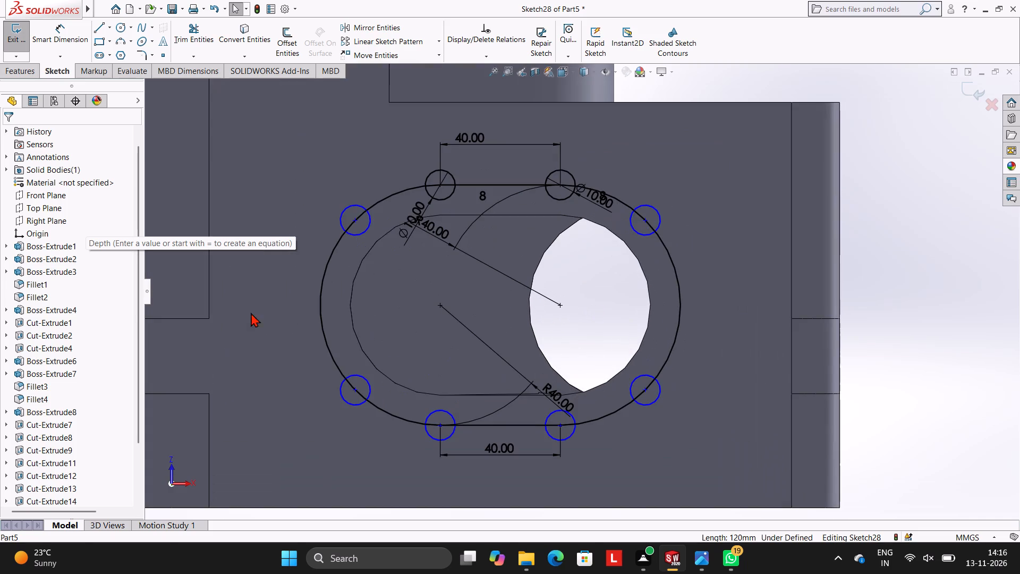
Dimension the vertical spacing between the centres of the two bolt-hole circles on the outline's right end arc.
{"action": "left_click", "coordinate": [52, 21]}
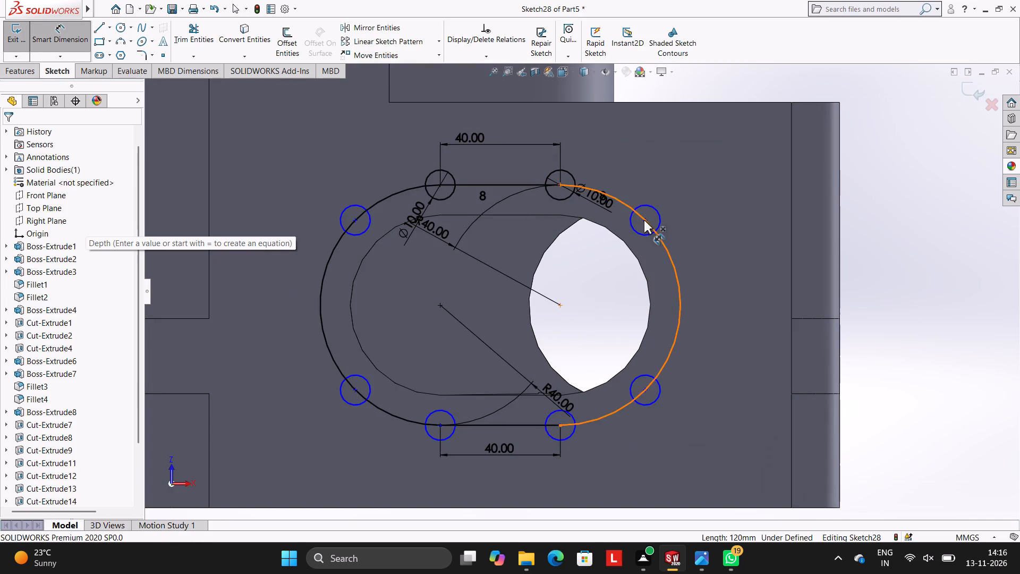
{"action": "left_click", "coordinate": [644, 220]}
{"action": "left_click", "coordinate": [647, 390]}
{"action": "left_click", "coordinate": [730, 288]}
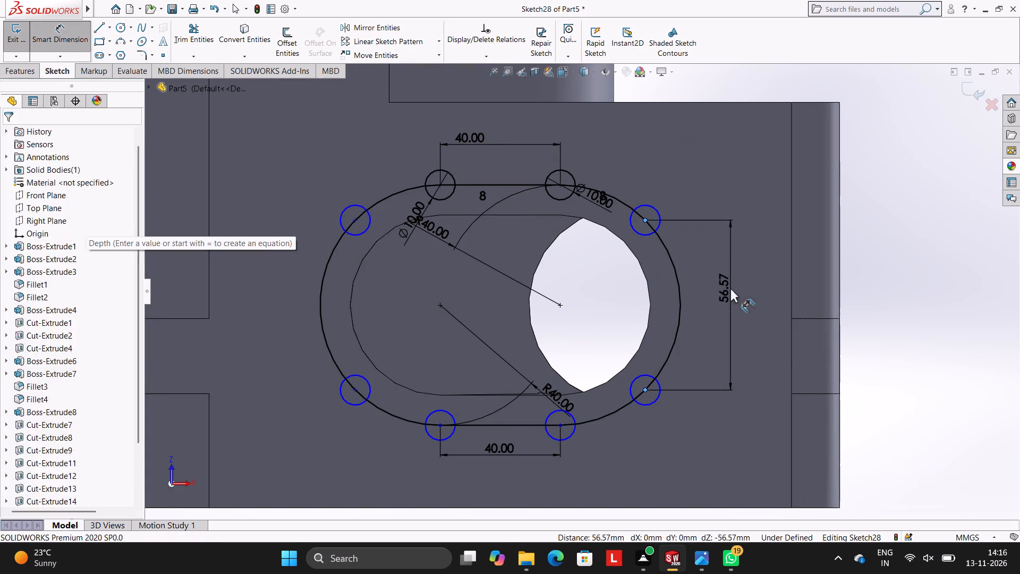
{"action": "left_click", "coordinate": [684, 271]}
{"action": "left_click", "coordinate": [721, 178]}
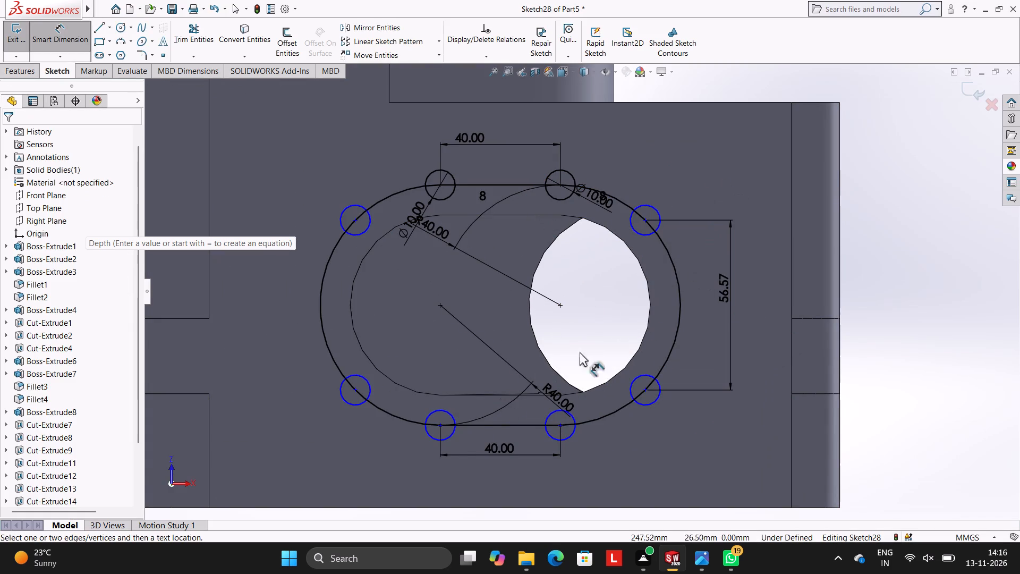
Dimension the horizontal distance between the lower circle on the left end arc and the circle at the bottom line's left end.
{"action": "left_click", "coordinate": [439, 424]}
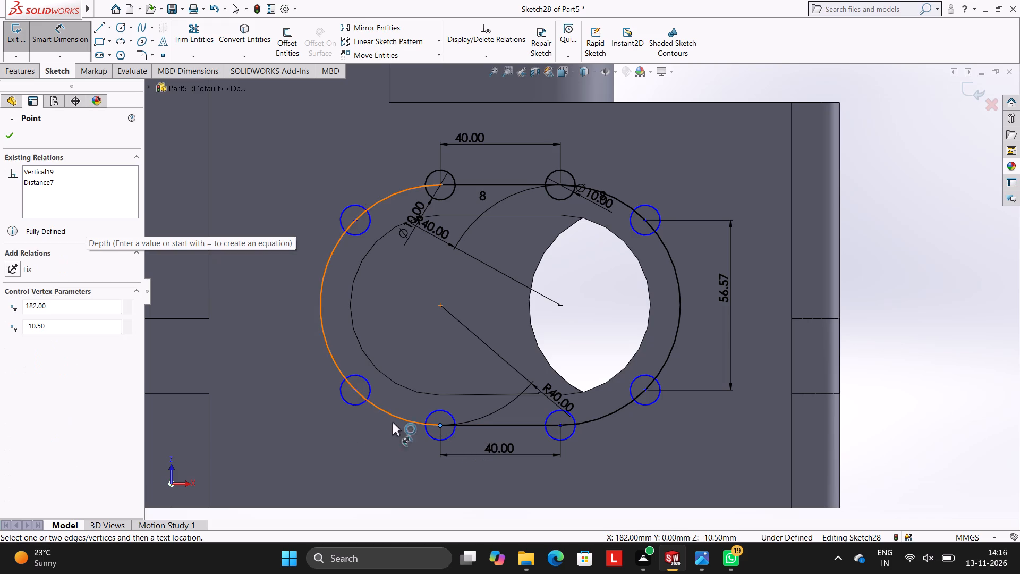
{"action": "left_click", "coordinate": [355, 392]}
{"action": "left_click", "coordinate": [416, 310]}
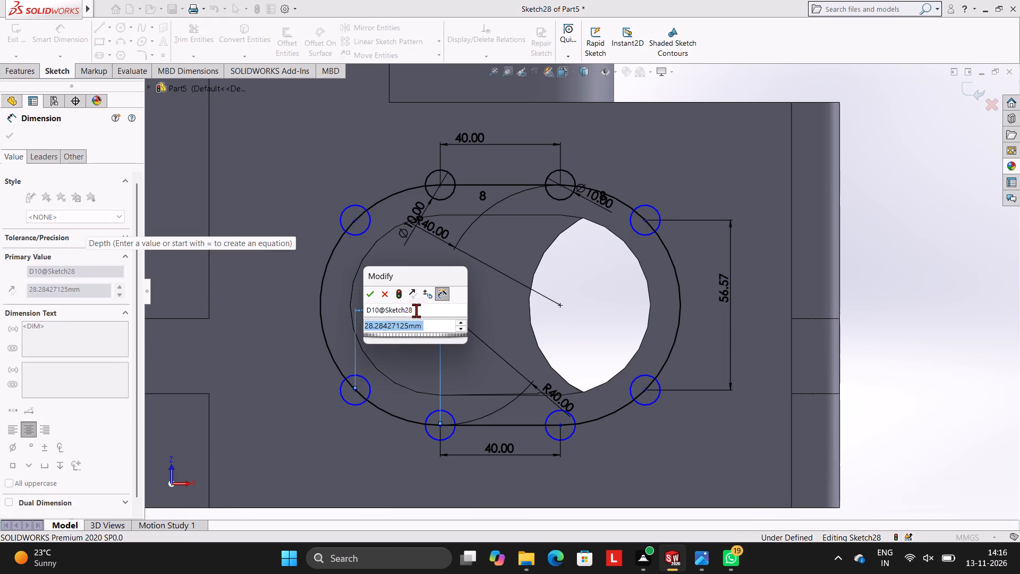
{"action": "left_click", "coordinate": [370, 296]}
{"action": "left_click", "coordinate": [413, 271]}
Dimension the vertical spacing between the centres of the two bolt-hole circles on the outline's left end arc.
{"action": "left_click", "coordinate": [356, 218]}
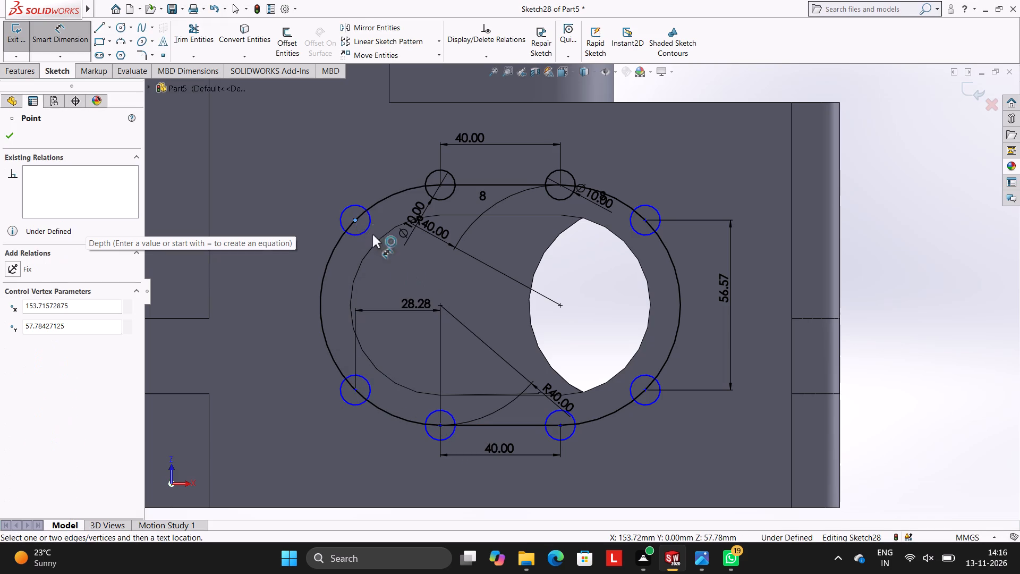
{"action": "left_click", "coordinate": [355, 389]}
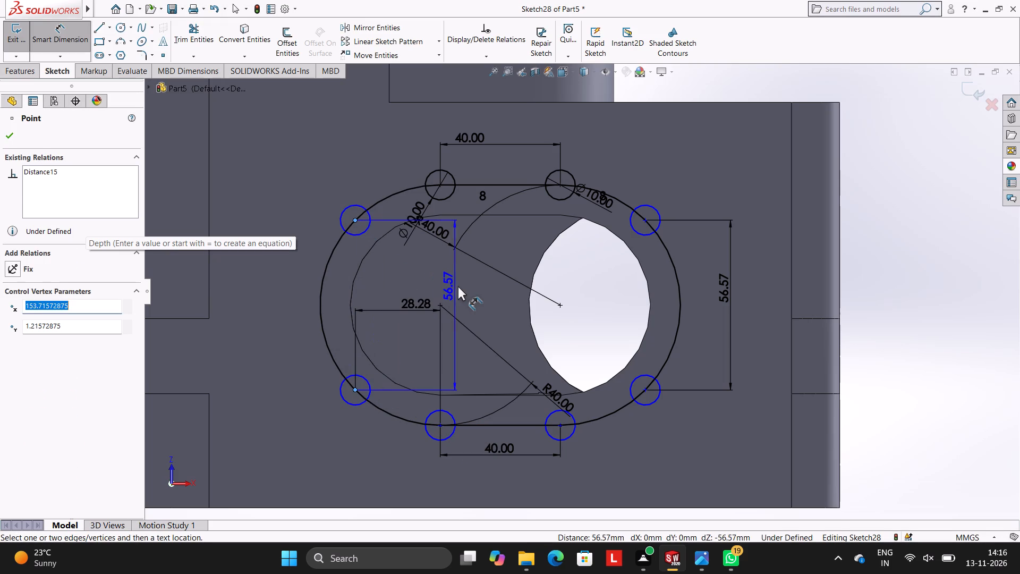
{"action": "left_click", "coordinate": [464, 285]}
{"action": "left_click", "coordinate": [424, 267]}
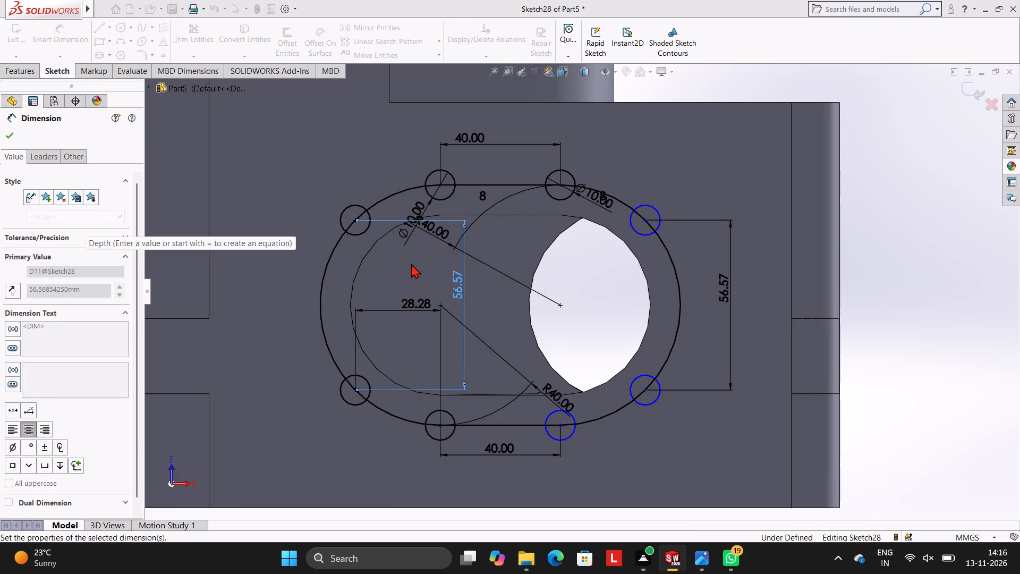
{"action": "left_click", "coordinate": [402, 260]}
Dimension the vertical distance between the upper circle on the right end arc and the circle at the bottom line's right end.
{"action": "left_click", "coordinate": [645, 218]}
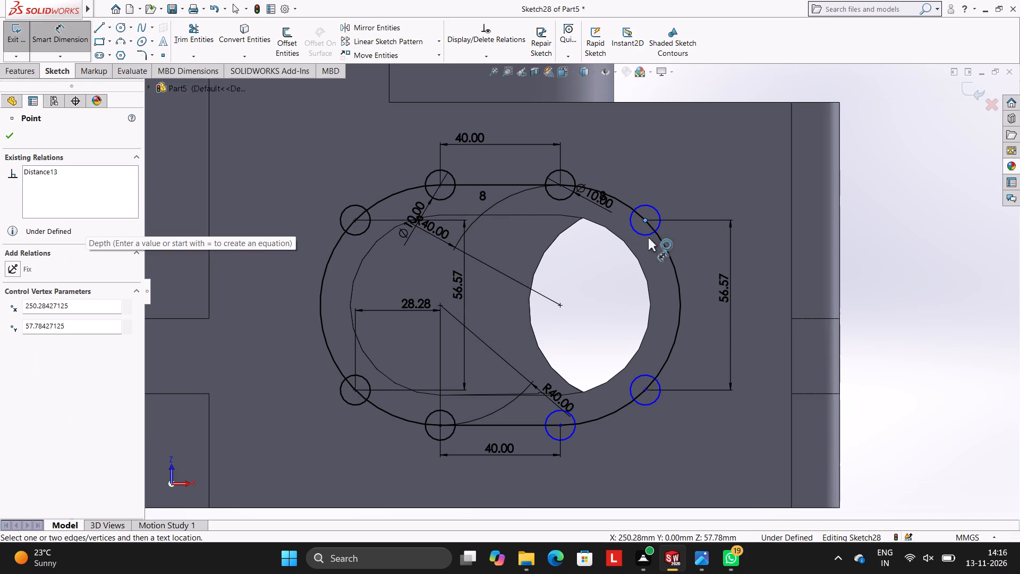
{"action": "left_click", "coordinate": [559, 423]}
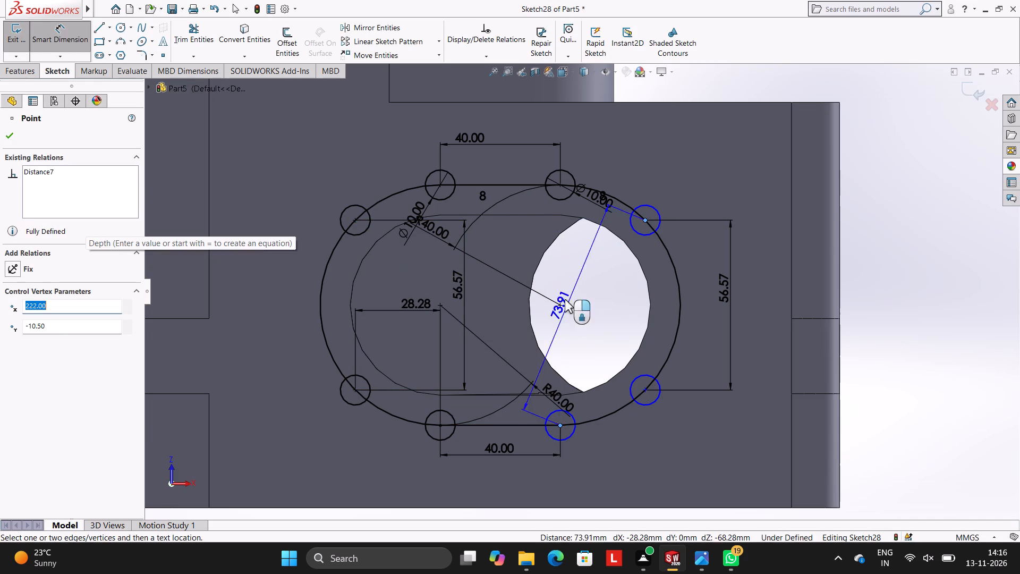
{"action": "left_click", "coordinate": [516, 274]}
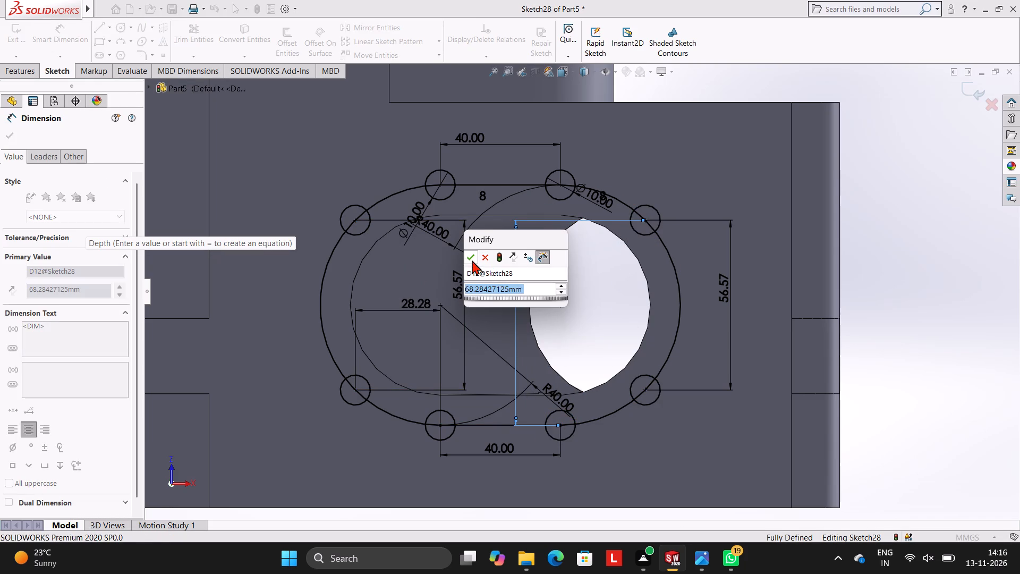
{"action": "left_click", "coordinate": [472, 260]}
{"action": "left_click", "coordinate": [424, 260]}
Start an Extruded Cut from the sketch and select both halves of the four lower bolt-hole circles as contours.
{"action": "scroll", "coordinate": [579, 306], "scroll_direction": "up", "scroll_amount": 5}
{"action": "scroll", "coordinate": [588, 300], "scroll_direction": "down", "scroll_amount": 3}
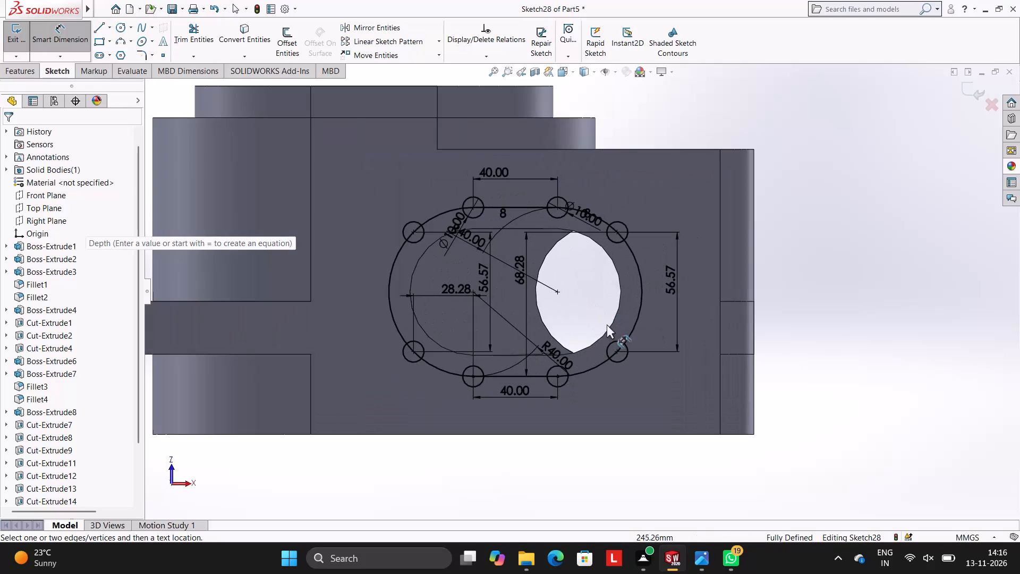
{"action": "left_click", "coordinate": [7, 71]}
{"action": "left_click", "coordinate": [183, 30]}
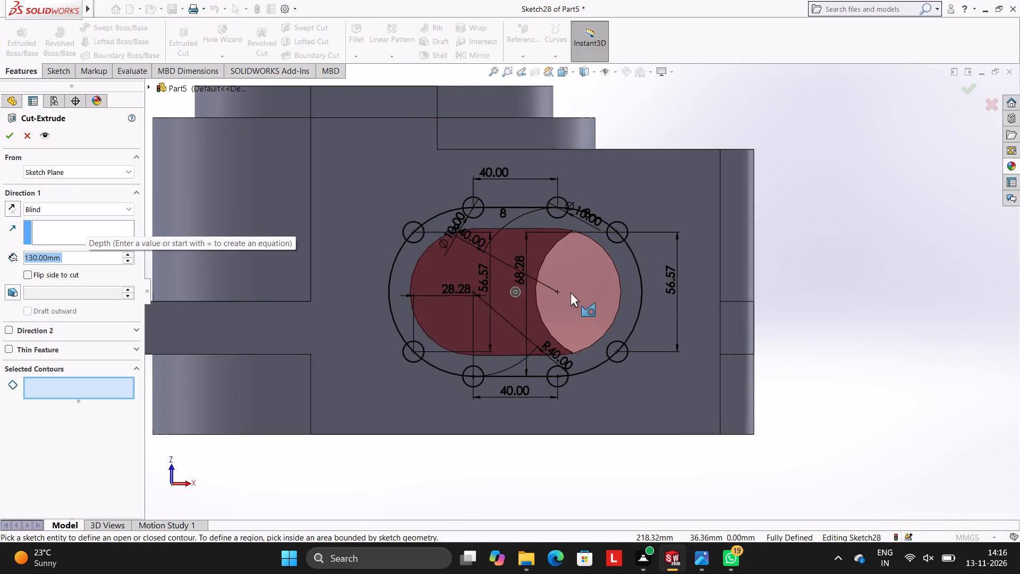
{"action": "scroll", "coordinate": [581, 303], "scroll_direction": "down", "scroll_amount": 4}
{"action": "left_click", "coordinate": [215, 412]}
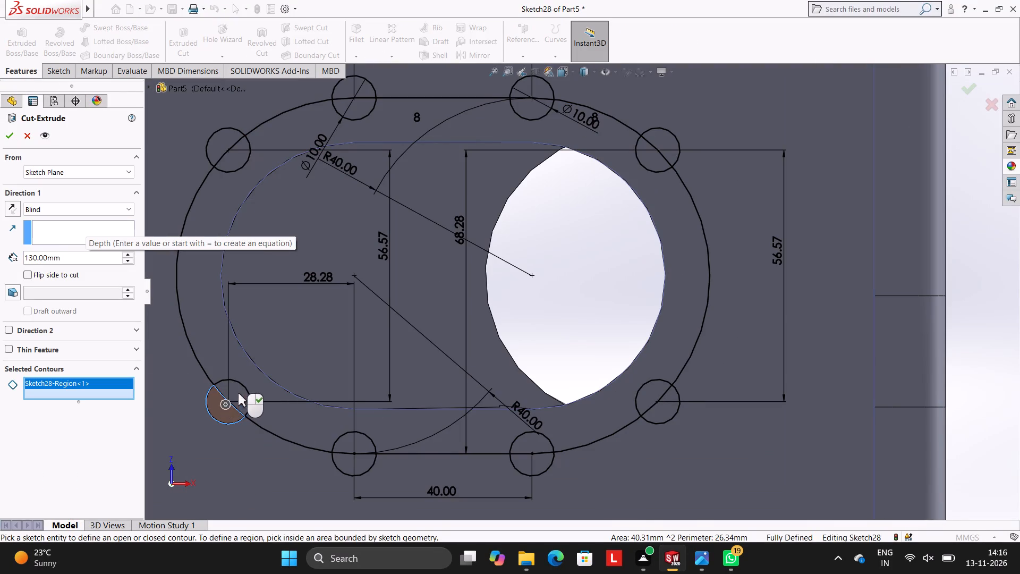
{"action": "left_click", "coordinate": [238, 393]}
{"action": "left_click", "coordinate": [355, 465]}
{"action": "left_click", "coordinate": [345, 444]}
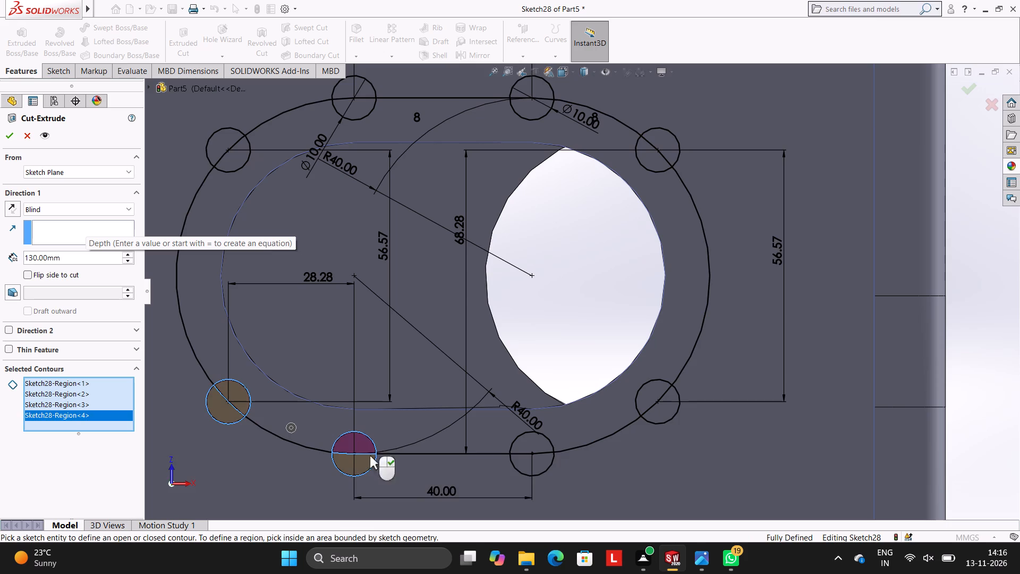
{"action": "left_click", "coordinate": [523, 462]}
{"action": "left_click", "coordinate": [523, 441]}
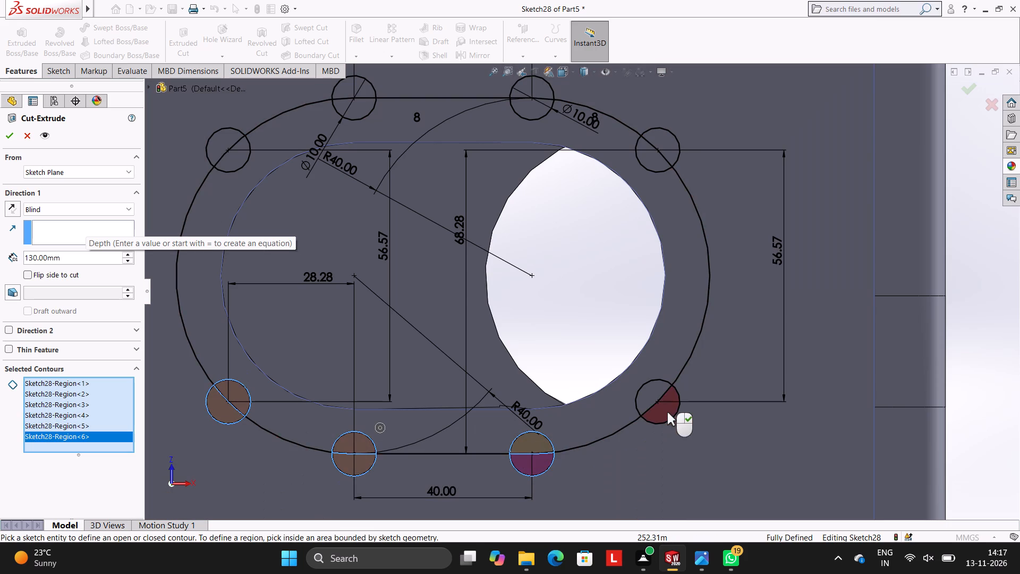
{"action": "left_click", "coordinate": [668, 411]}
{"action": "left_click", "coordinate": [645, 400]}
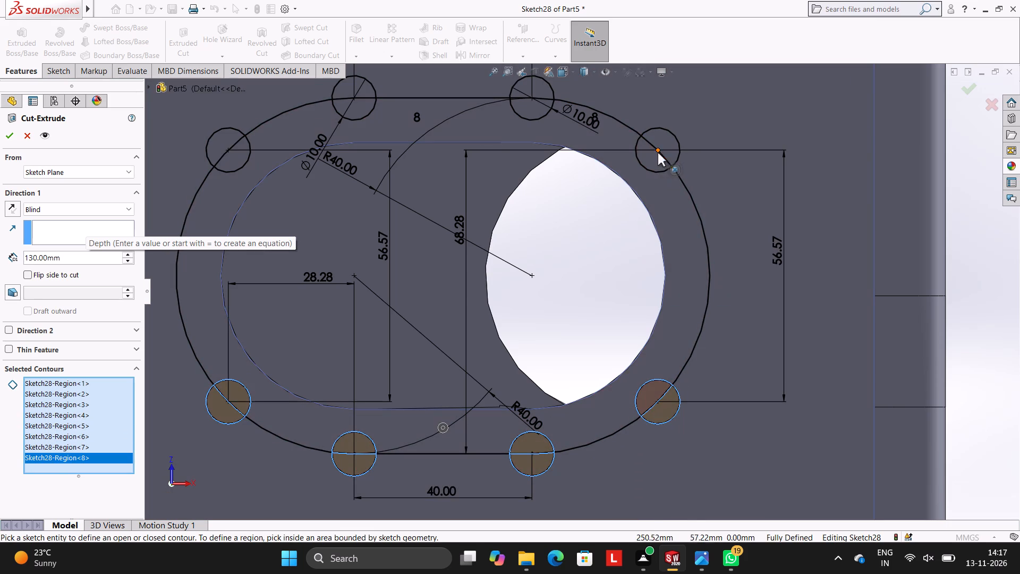
Add both halves of the four upper bolt-hole circles to the cut's selected contours.
{"action": "left_click", "coordinate": [651, 153]}
{"action": "left_click", "coordinate": [668, 138]}
{"action": "scroll", "coordinate": [541, 126], "scroll_direction": "up", "scroll_amount": 3}
{"action": "scroll", "coordinate": [541, 126], "scroll_direction": "down", "scroll_amount": 3}
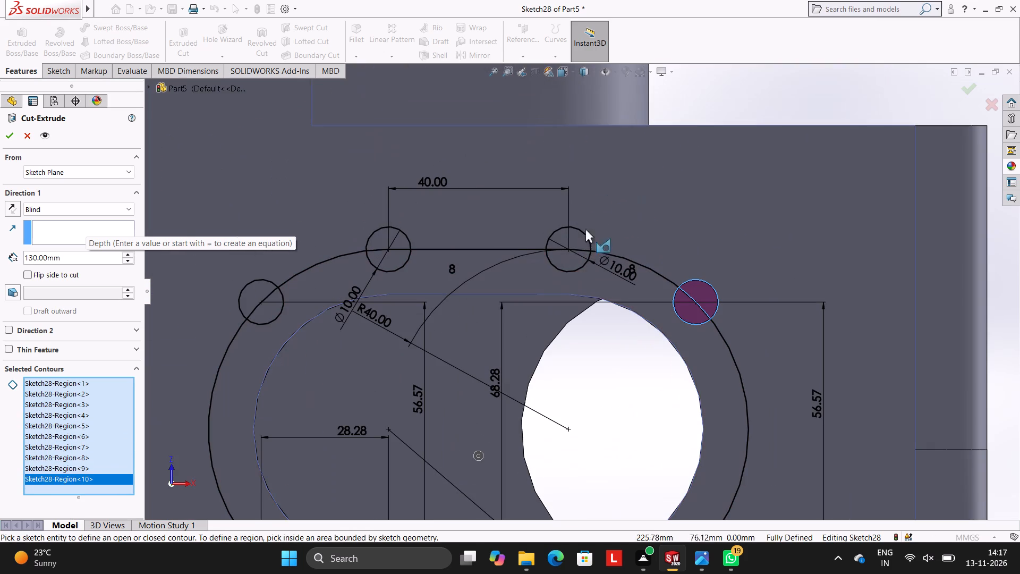
{"action": "left_click", "coordinate": [567, 255]}
{"action": "left_click", "coordinate": [563, 241]}
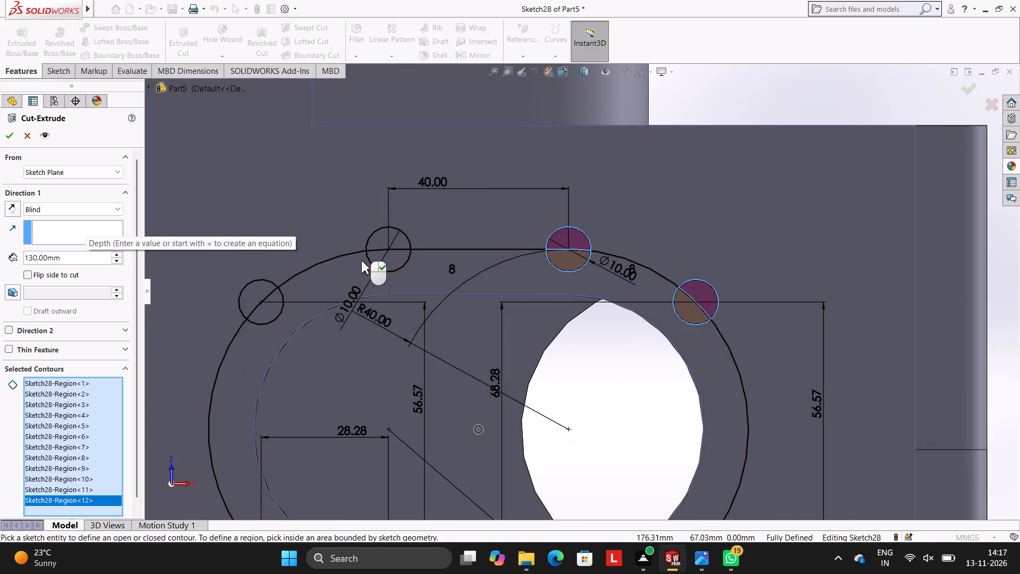
{"action": "left_click", "coordinate": [383, 263]}
{"action": "left_click", "coordinate": [379, 233]}
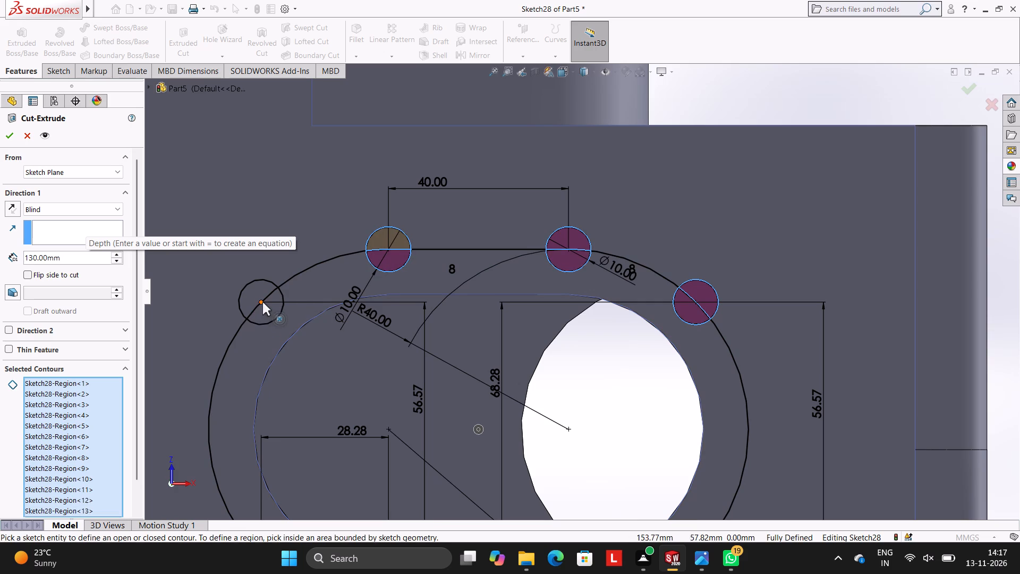
{"action": "left_click", "coordinate": [267, 309]}
{"action": "left_click", "coordinate": [245, 291]}
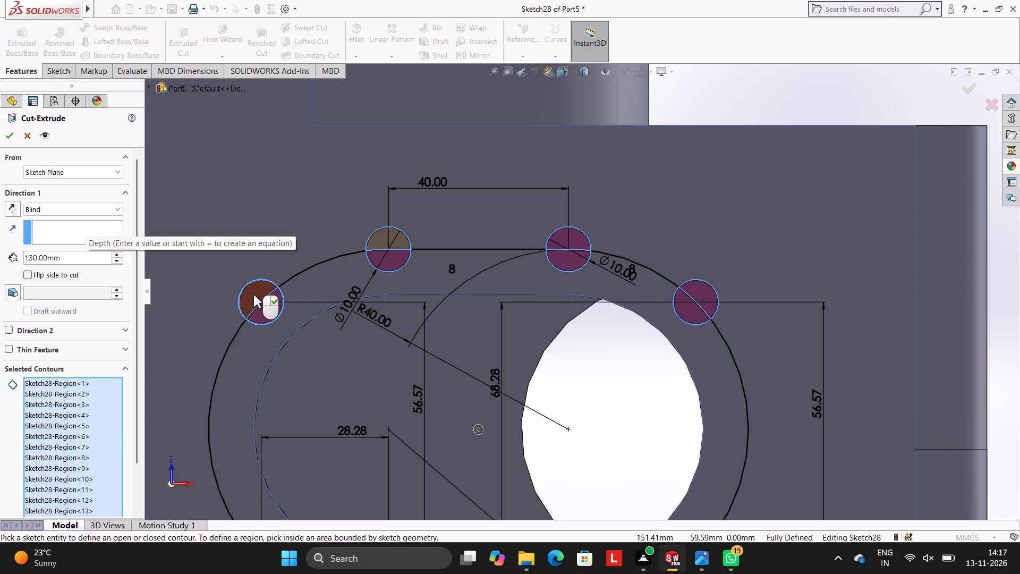
{"action": "scroll", "coordinate": [347, 326], "scroll_direction": "up", "scroll_amount": 3}
{"action": "scroll", "coordinate": [378, 367], "scroll_direction": "down", "scroll_amount": 2}
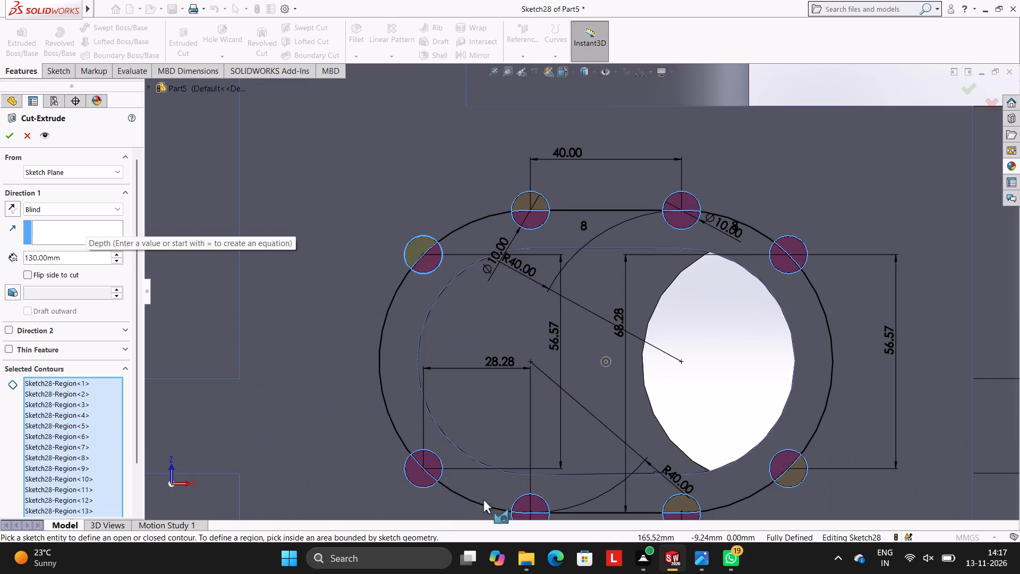
{"action": "scroll", "coordinate": [653, 384], "scroll_direction": "up", "scroll_amount": 3}
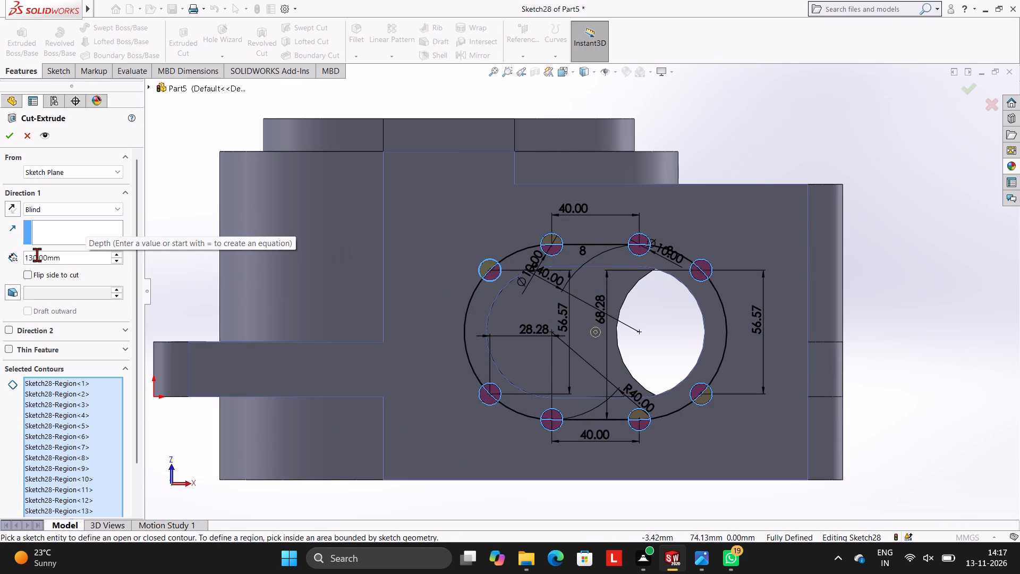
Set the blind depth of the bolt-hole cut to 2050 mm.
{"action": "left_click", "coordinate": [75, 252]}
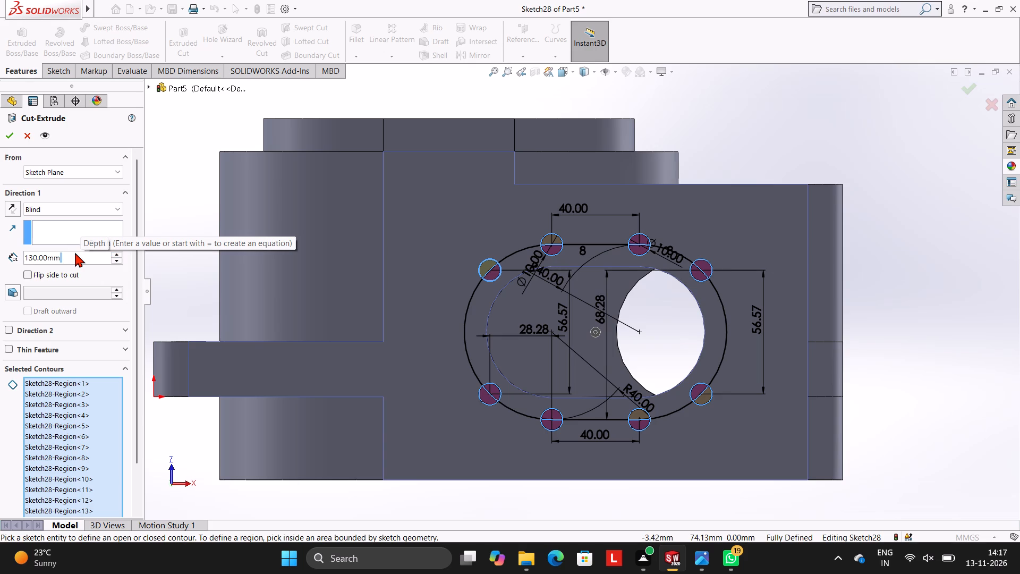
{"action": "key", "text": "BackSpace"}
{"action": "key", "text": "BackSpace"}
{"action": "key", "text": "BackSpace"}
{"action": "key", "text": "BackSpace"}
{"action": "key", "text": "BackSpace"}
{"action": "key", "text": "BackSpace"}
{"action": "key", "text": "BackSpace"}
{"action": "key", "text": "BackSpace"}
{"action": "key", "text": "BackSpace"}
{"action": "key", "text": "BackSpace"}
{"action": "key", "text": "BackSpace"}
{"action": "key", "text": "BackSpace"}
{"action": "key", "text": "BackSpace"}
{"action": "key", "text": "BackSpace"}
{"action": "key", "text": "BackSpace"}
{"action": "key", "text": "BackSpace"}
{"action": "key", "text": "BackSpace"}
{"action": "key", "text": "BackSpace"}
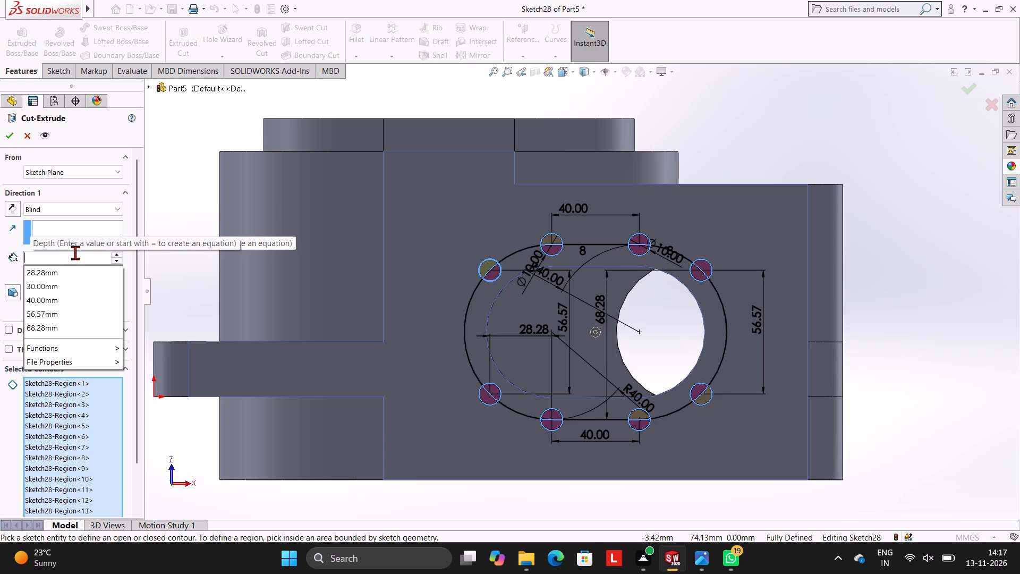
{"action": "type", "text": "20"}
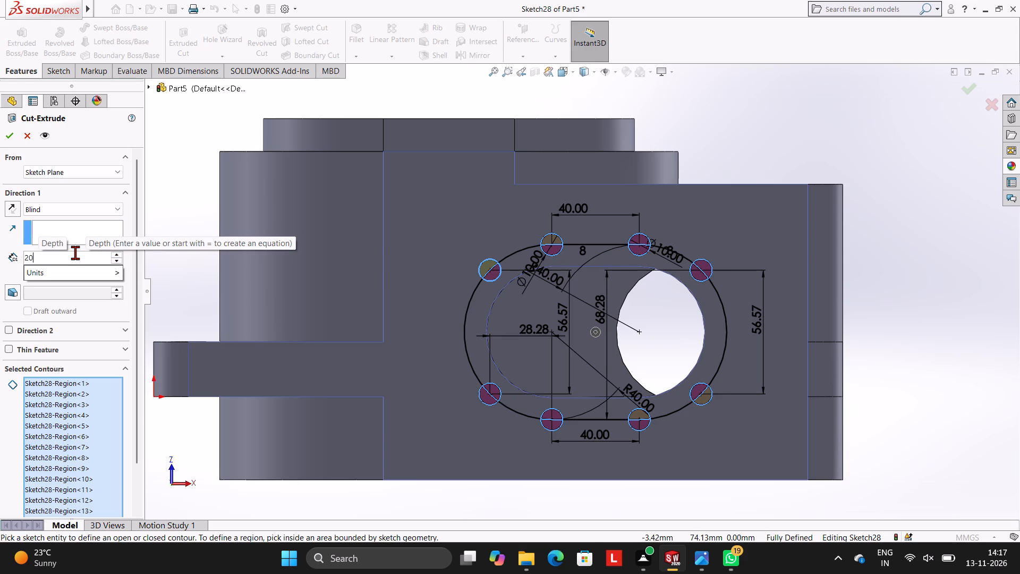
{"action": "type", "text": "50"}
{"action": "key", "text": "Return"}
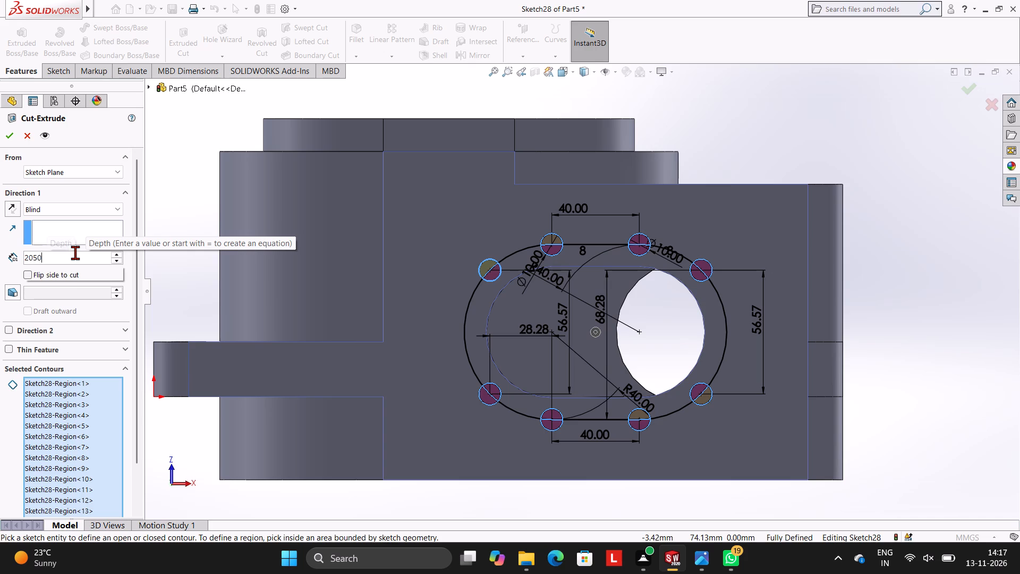
Set the blind depth to 50 mm and cut the eight bolt holes into the housing's side face.
{"action": "scroll", "coordinate": [428, 340], "scroll_direction": "up", "scroll_amount": 3}
{"action": "middle_click_drag", "start_coordinate": [460, 287], "coordinate": [490, 465]}
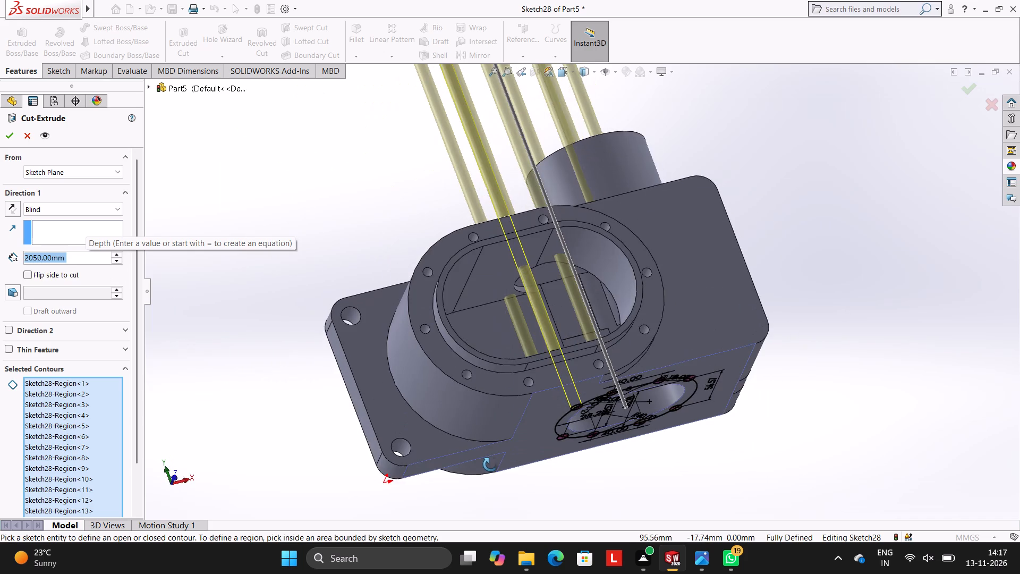
{"action": "middle_click_drag", "start_coordinate": [490, 465], "coordinate": [482, 416]}
{"action": "left_click", "coordinate": [74, 257]}
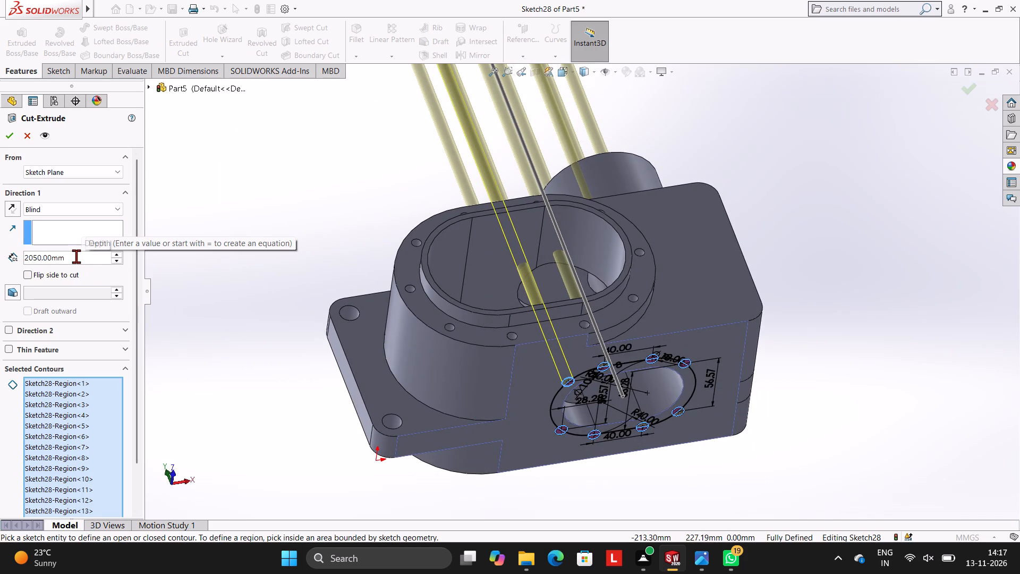
{"action": "key", "text": "BackSpace"}
{"action": "key", "text": "BackSpace"}
{"action": "key", "text": "BackSpace"}
{"action": "key", "text": "BackSpace"}
{"action": "key", "text": "BackSpace"}
{"action": "key", "text": "BackSpace"}
{"action": "key", "text": "BackSpace"}
{"action": "key", "text": "BackSpace"}
{"action": "key", "text": "BackSpace"}
{"action": "key", "text": "BackSpace"}
{"action": "key", "text": "BackSpace"}
{"action": "key", "text": "BackSpace"}
{"action": "key", "text": "BackSpace"}
{"action": "key", "text": "BackSpace"}
{"action": "key", "text": "BackSpace"}
{"action": "key", "text": "BackSpace"}
{"action": "key", "text": "BackSpace"}
{"action": "type", "text": "50"}
{"action": "key", "text": "Return"}
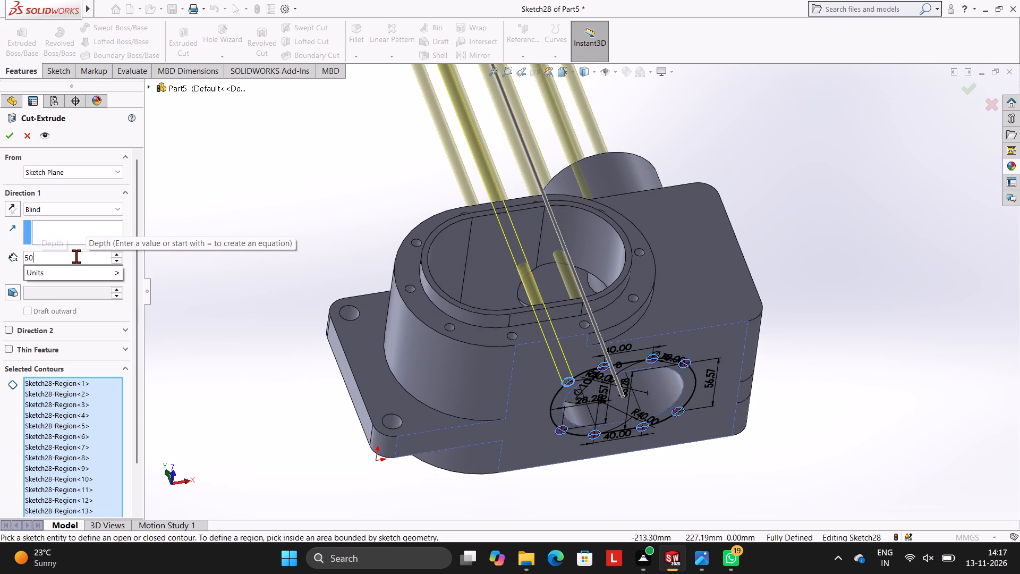
{"action": "middle_click_drag", "start_coordinate": [380, 179], "coordinate": [399, 279]}
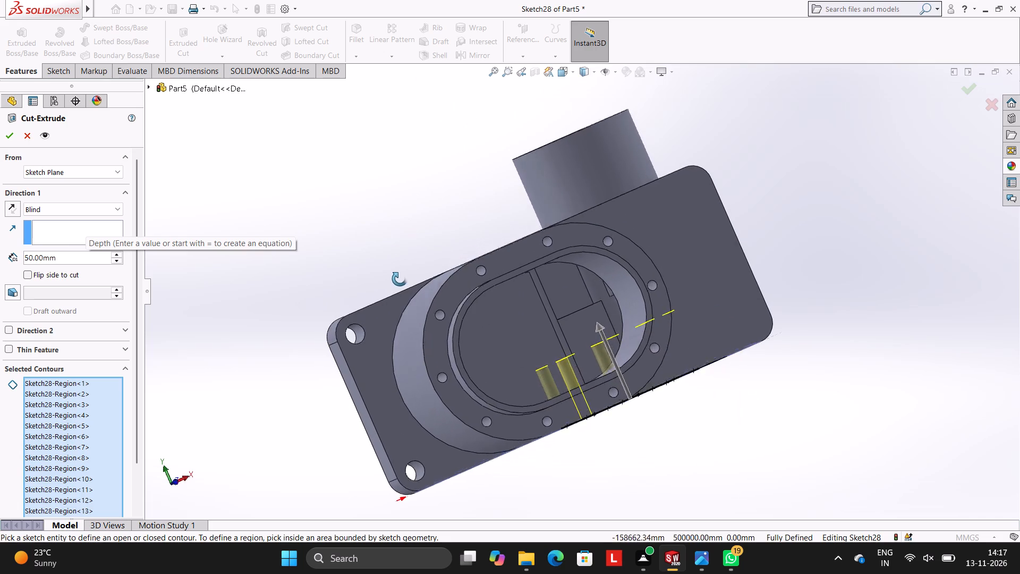
{"action": "middle_click_drag", "start_coordinate": [399, 279], "coordinate": [441, 230]}
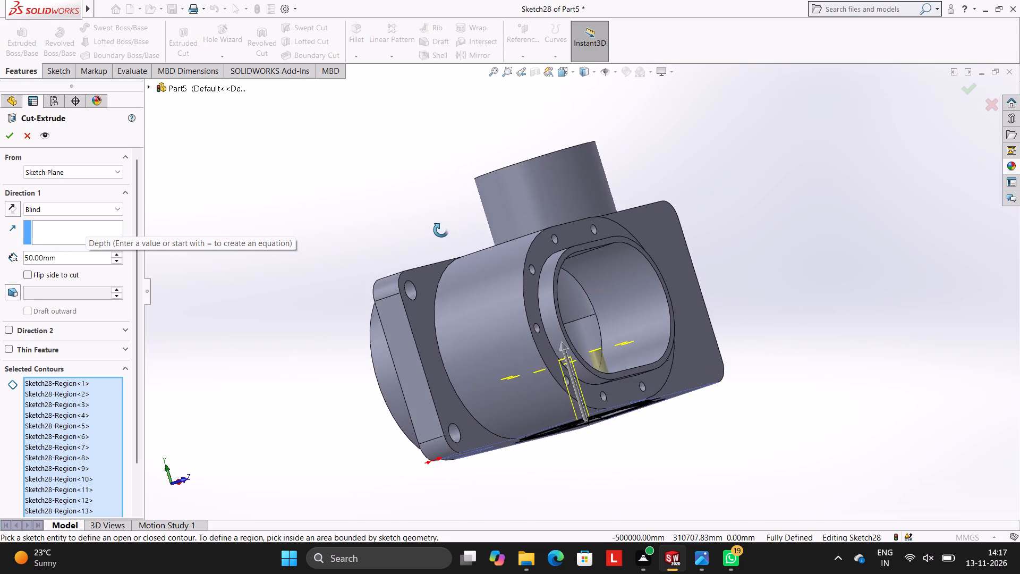
{"action": "middle_click_drag", "start_coordinate": [441, 230], "coordinate": [440, 230]}
{"action": "left_click", "coordinate": [12, 137]}
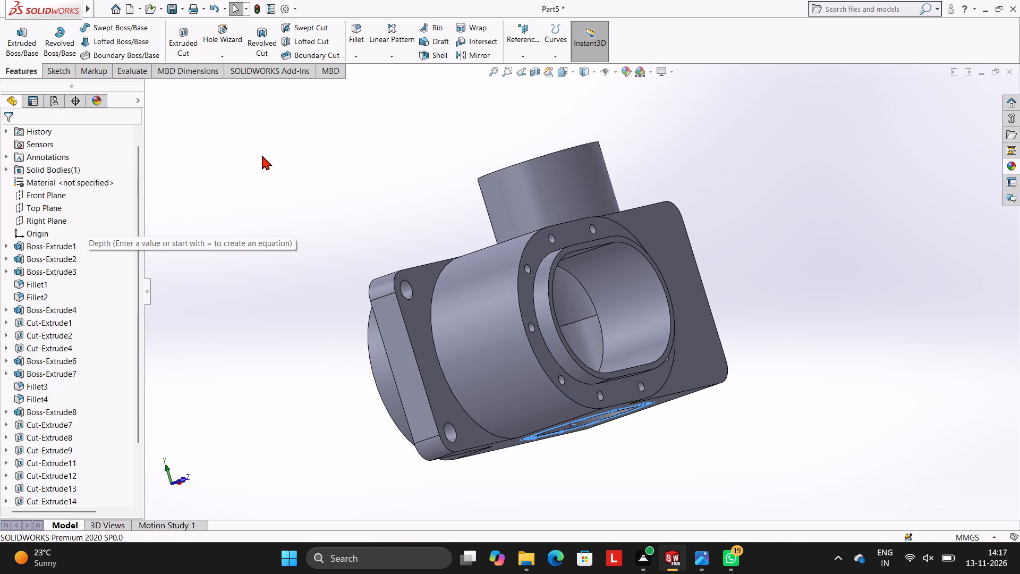
{"action": "left_click", "coordinate": [262, 155]}
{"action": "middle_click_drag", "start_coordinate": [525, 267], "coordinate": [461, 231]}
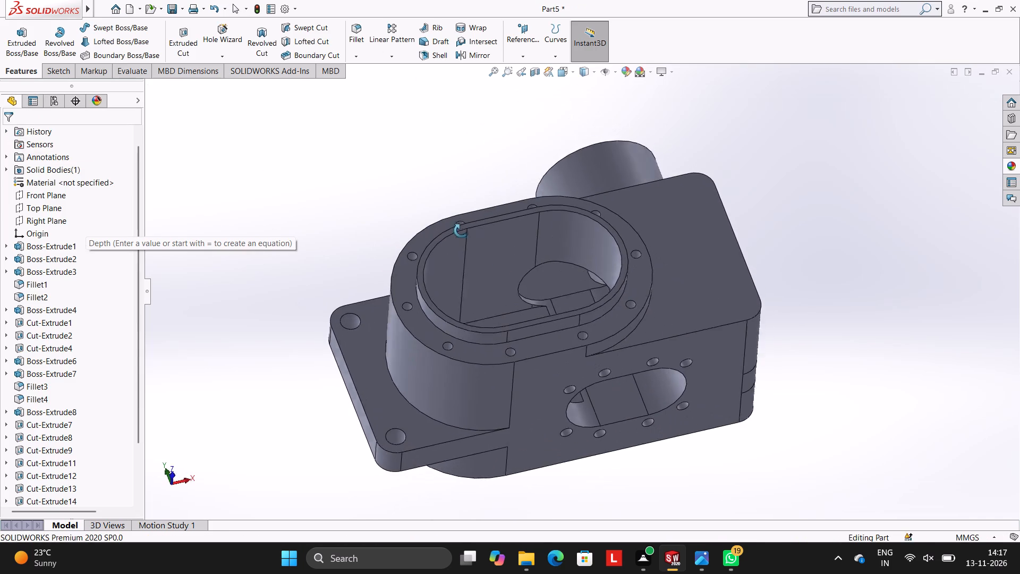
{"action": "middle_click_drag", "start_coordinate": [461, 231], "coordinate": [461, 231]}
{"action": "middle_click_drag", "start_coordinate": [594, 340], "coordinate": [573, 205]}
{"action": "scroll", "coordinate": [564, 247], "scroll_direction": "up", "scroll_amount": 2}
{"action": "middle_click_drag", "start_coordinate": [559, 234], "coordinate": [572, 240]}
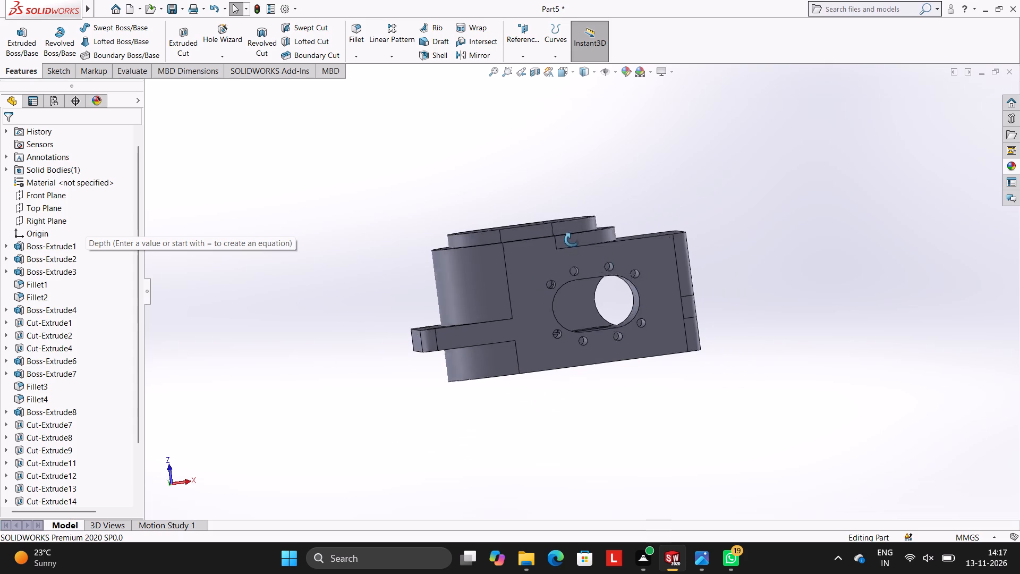
Start a sketch on the flat, round-ended housing face opposite the slotted opening and view it straight on.
{"action": "middle_click_drag", "start_coordinate": [572, 240], "coordinate": [690, 366]}
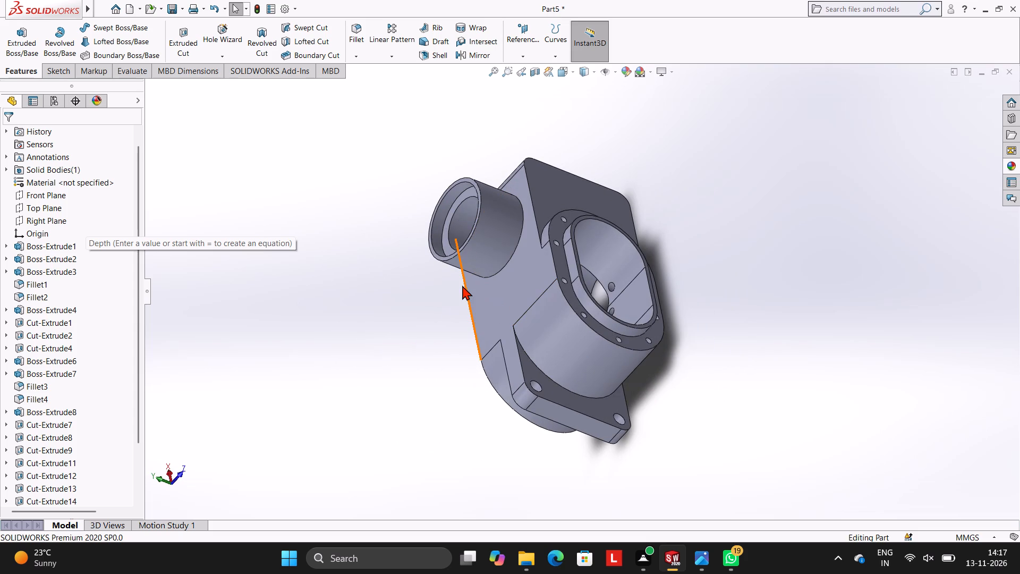
{"action": "middle_click_drag", "start_coordinate": [517, 309], "coordinate": [591, 309]}
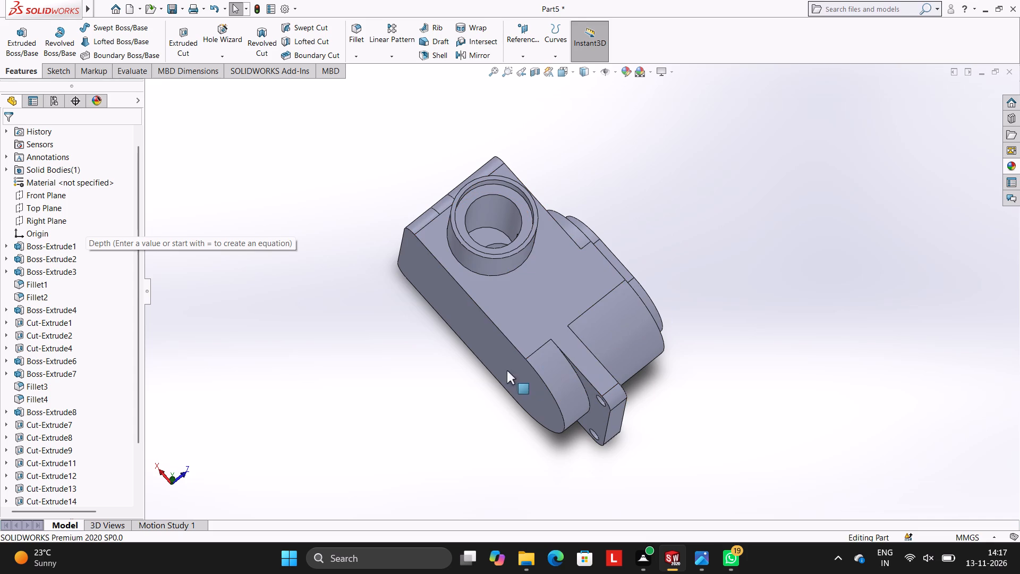
{"action": "middle_click_drag", "start_coordinate": [614, 300], "coordinate": [685, 210]}
{"action": "left_click", "coordinate": [512, 284]}
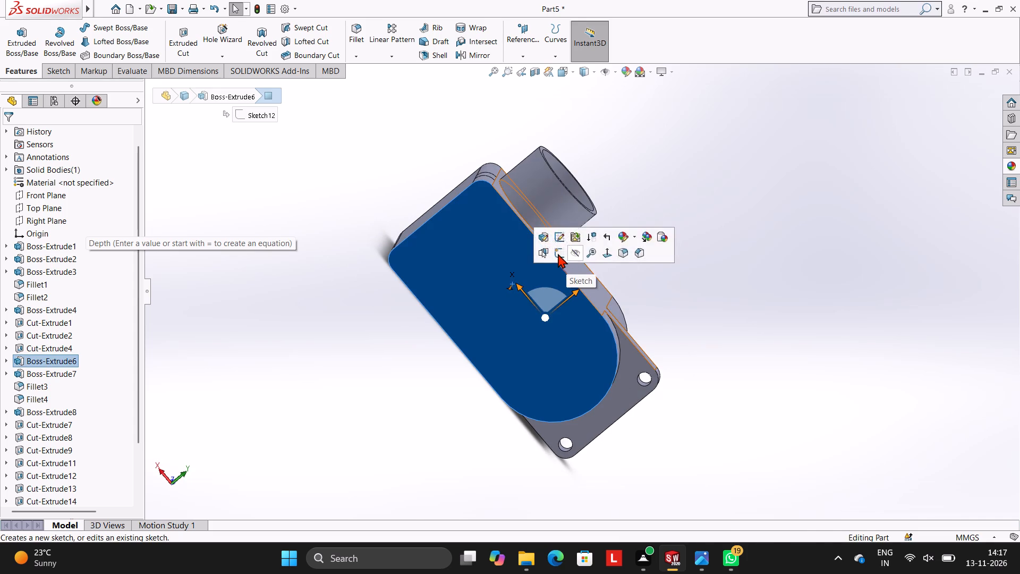
{"action": "left_click", "coordinate": [558, 254]}
{"action": "key", "text": "ctrl+8"}
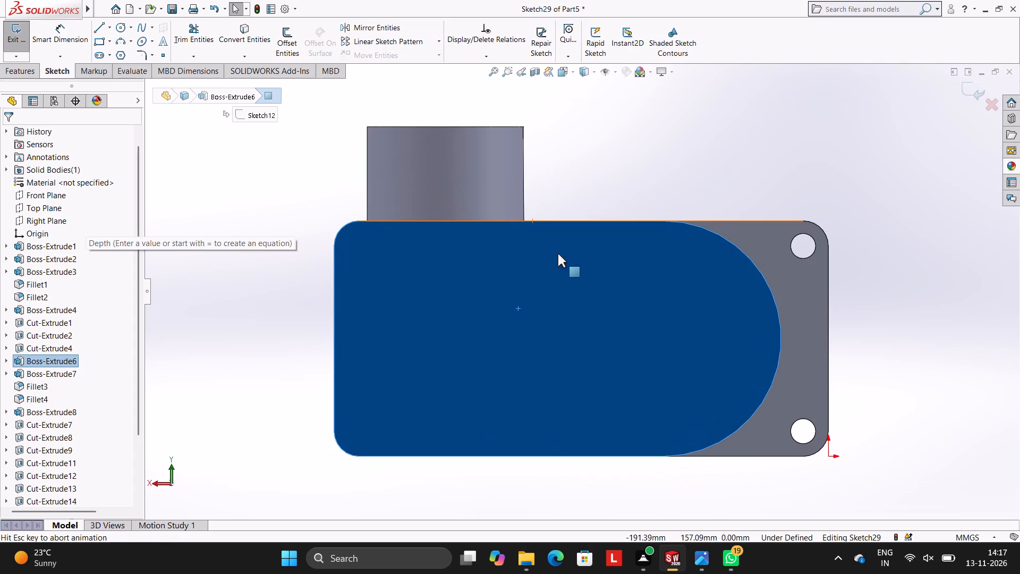
{"action": "scroll", "coordinate": [598, 324], "scroll_direction": "up", "scroll_amount": 4}
{"action": "scroll", "coordinate": [622, 309], "scroll_direction": "down", "scroll_amount": 4}
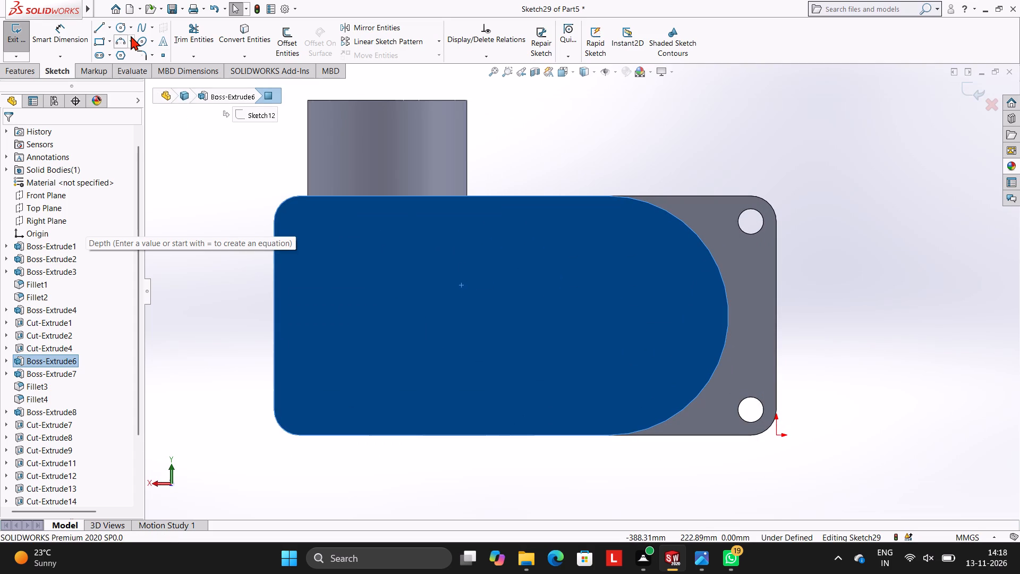
Sketch a 100 mm diameter circle concentric with the rounded end of the face.
{"action": "left_click", "coordinate": [123, 31]}
{"action": "scroll", "coordinate": [657, 305], "scroll_direction": "up", "scroll_amount": 3}
{"action": "scroll", "coordinate": [657, 304], "scroll_direction": "down", "scroll_amount": 1}
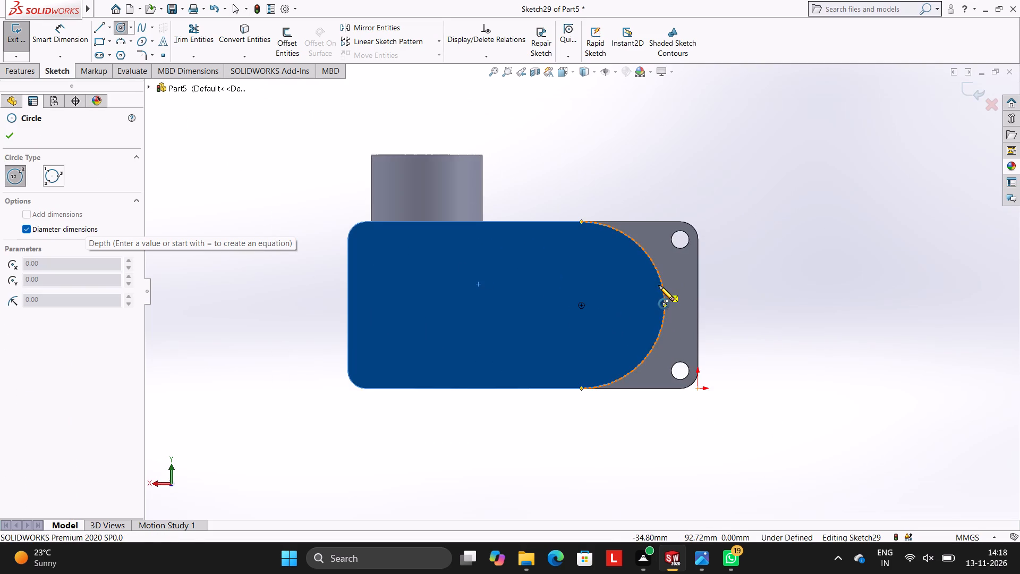
{"action": "left_click", "coordinate": [581, 305]}
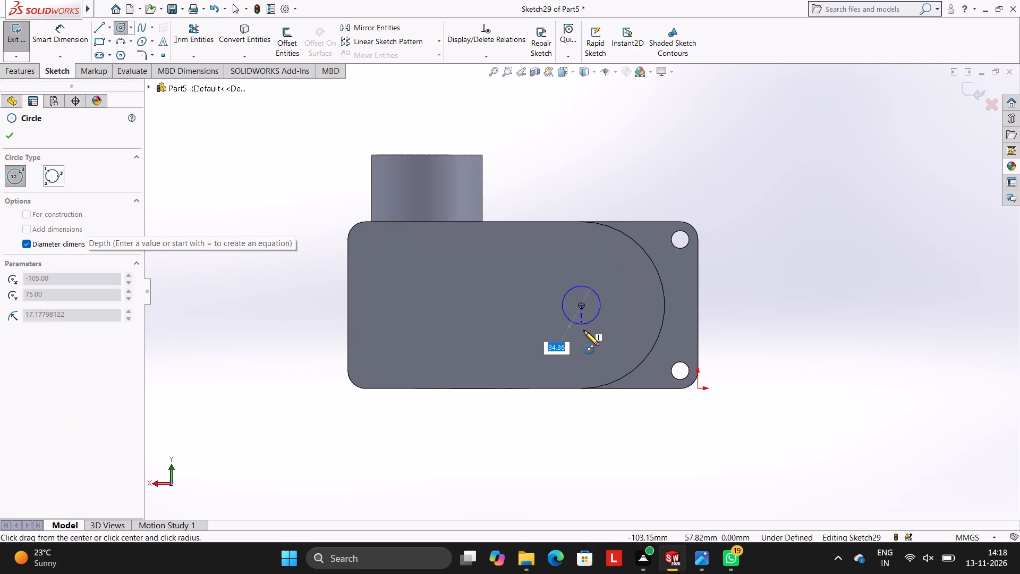
{"action": "type", "text": "100"}
{"action": "key", "text": "Return"}
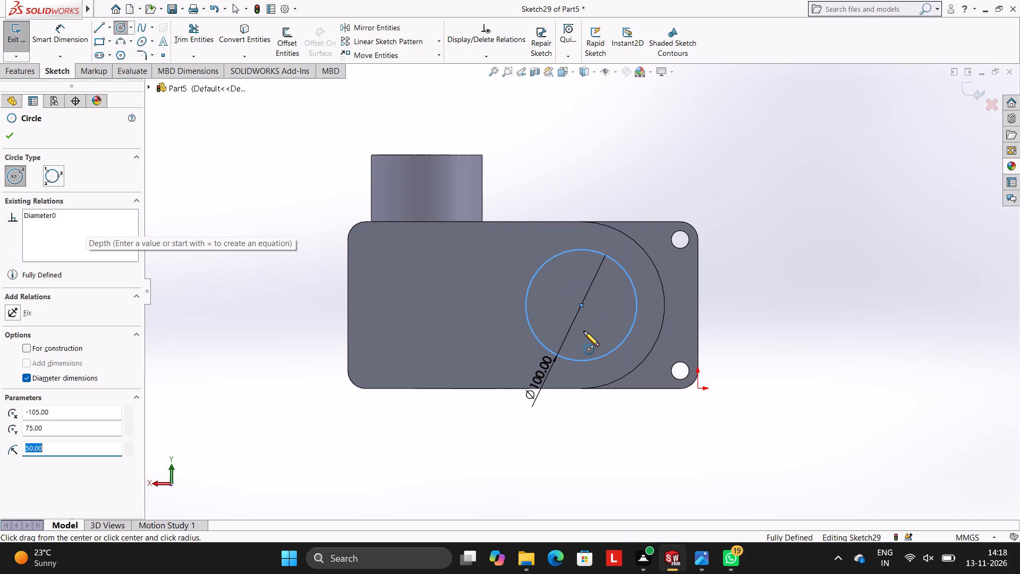
{"action": "key", "text": "Escape"}
{"action": "key", "text": "Escape"}
{"action": "key", "text": "Escape"}
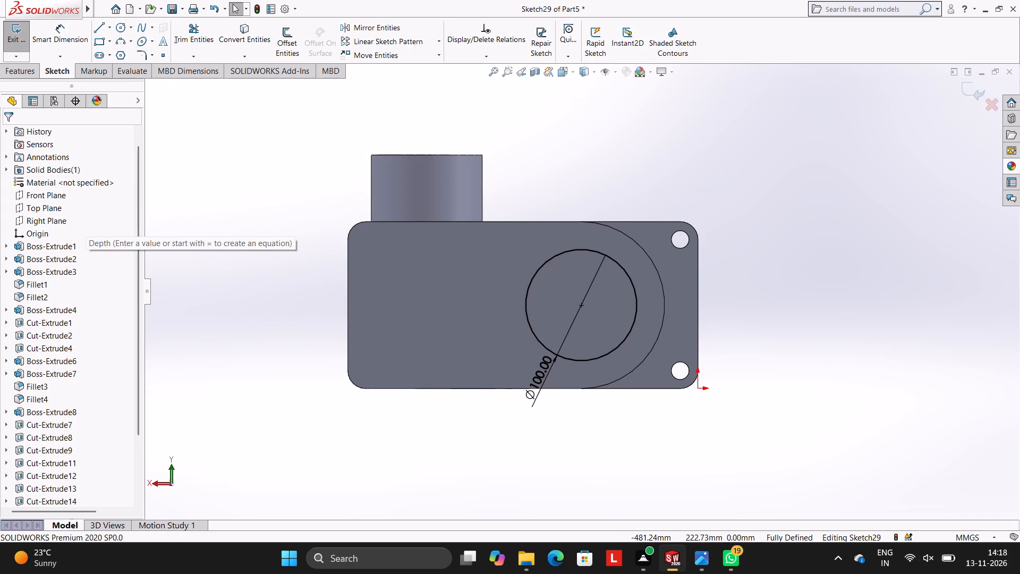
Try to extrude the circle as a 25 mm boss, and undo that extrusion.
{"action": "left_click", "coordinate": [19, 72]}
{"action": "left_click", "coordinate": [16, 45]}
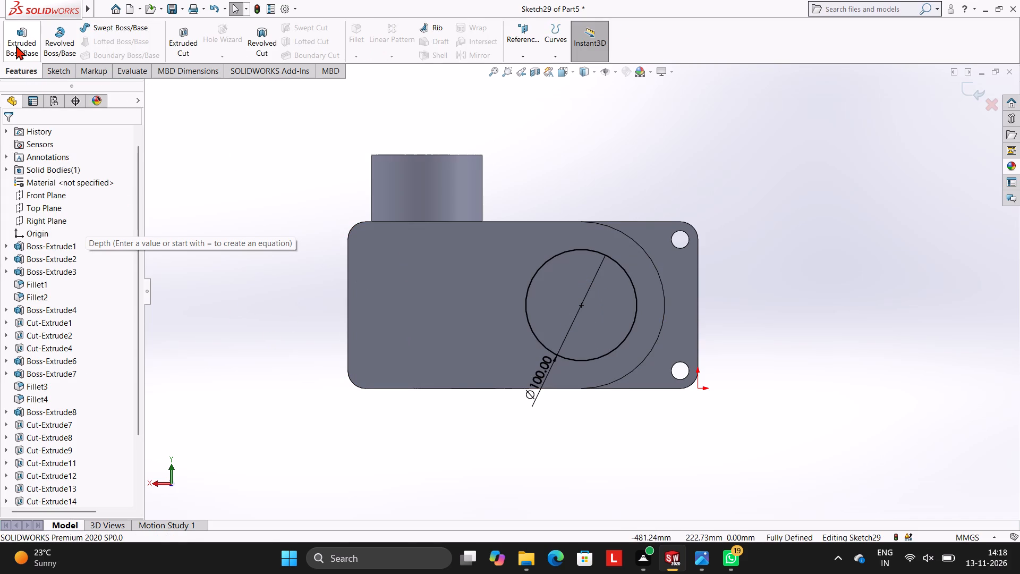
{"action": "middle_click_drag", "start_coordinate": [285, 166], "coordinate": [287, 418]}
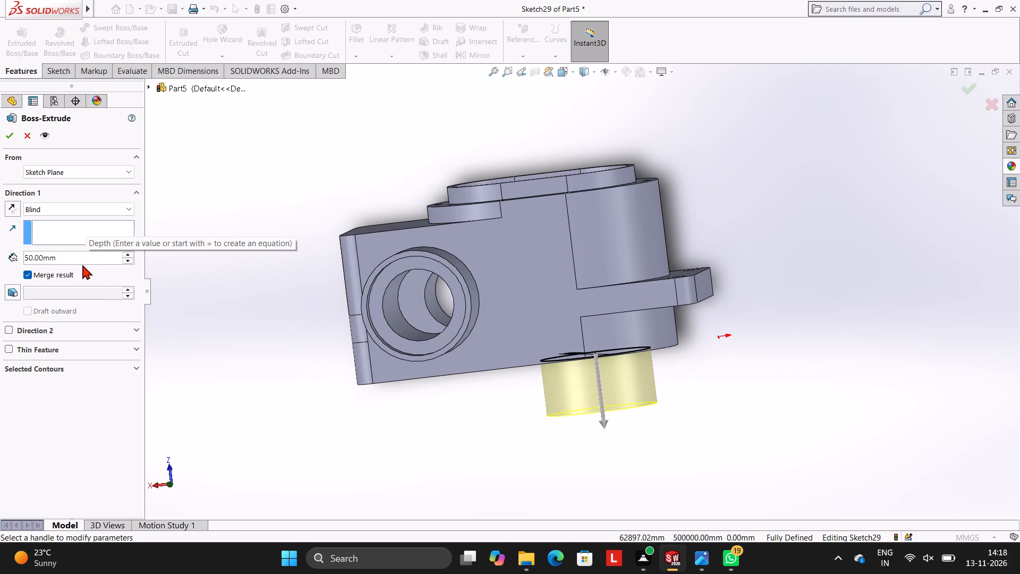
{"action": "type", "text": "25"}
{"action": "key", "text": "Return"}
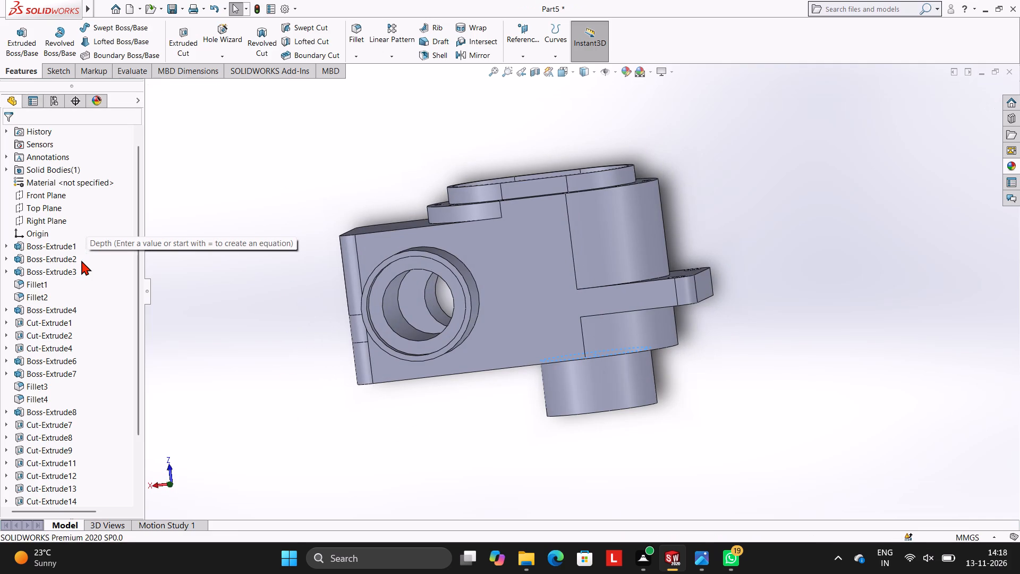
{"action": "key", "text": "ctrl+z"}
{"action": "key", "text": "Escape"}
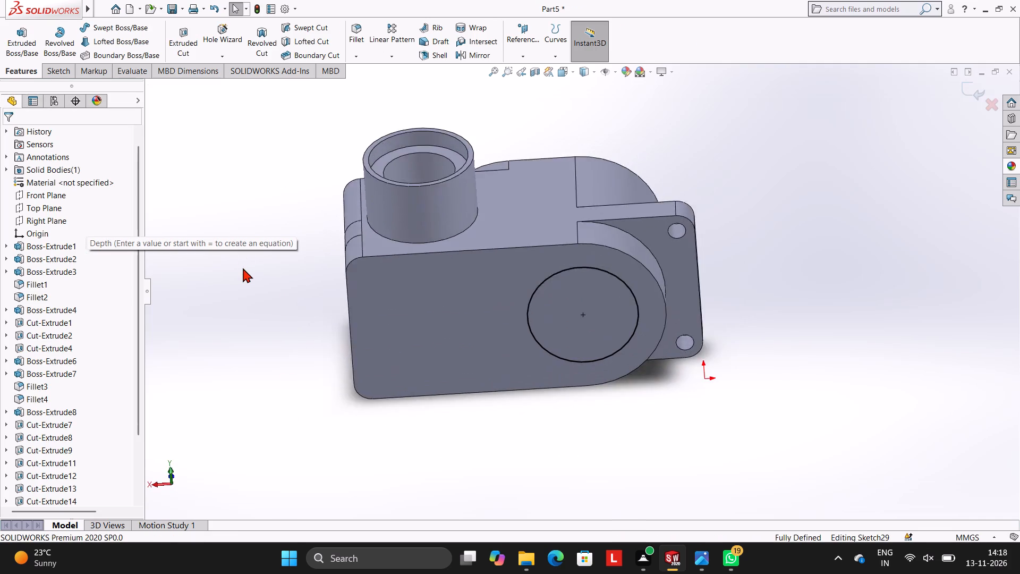
Extrude the 100 mm circle 25 mm outward as a blind boss merged with the housing.
{"action": "left_click", "coordinate": [30, 65]}
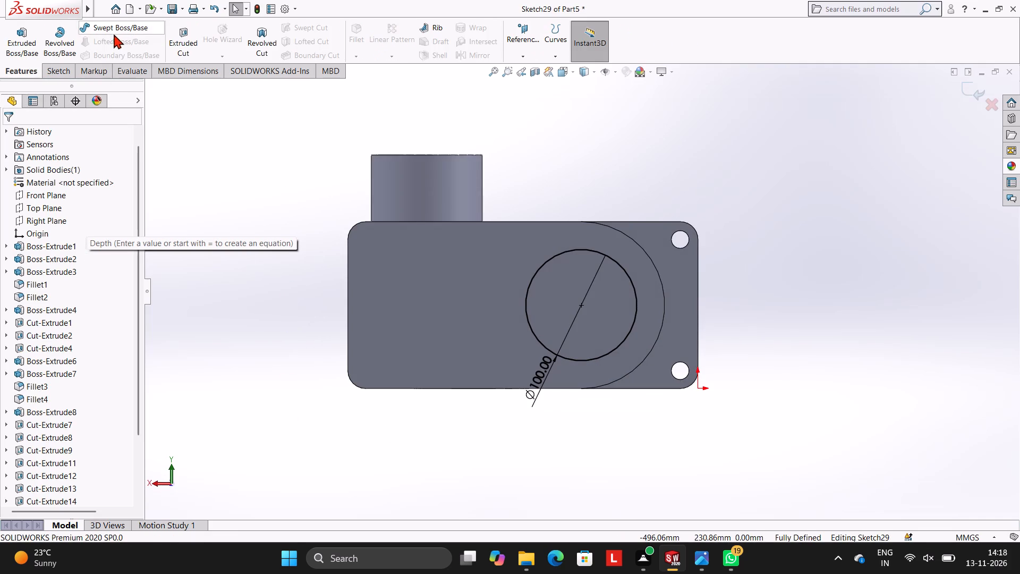
{"action": "left_click", "coordinate": [20, 31]}
{"action": "type", "text": "25"}
{"action": "key", "text": "Return"}
{"action": "middle_click_drag", "start_coordinate": [304, 156], "coordinate": [294, 389]}
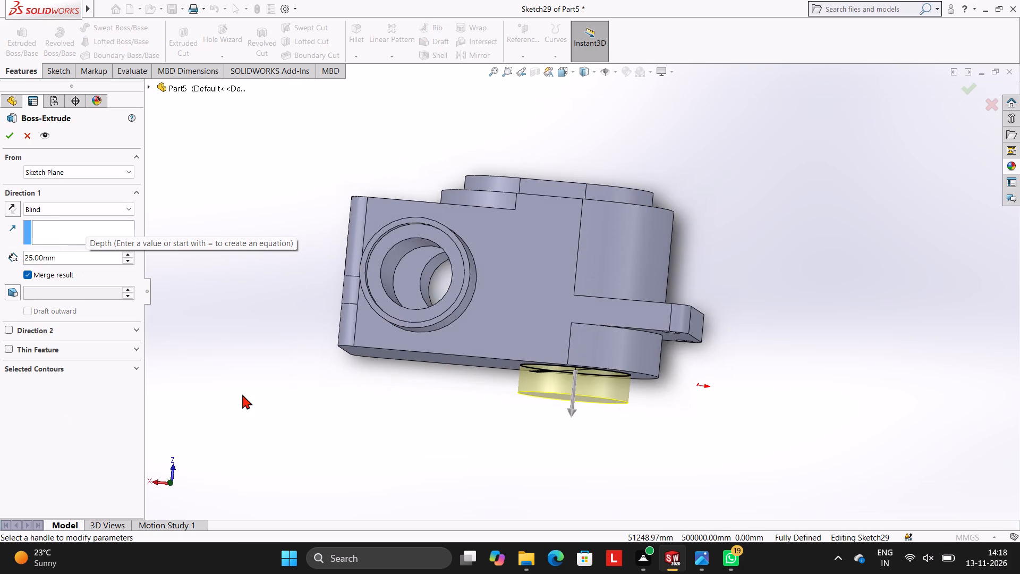
{"action": "left_click", "coordinate": [5, 134]}
{"action": "left_click", "coordinate": [149, 153]}
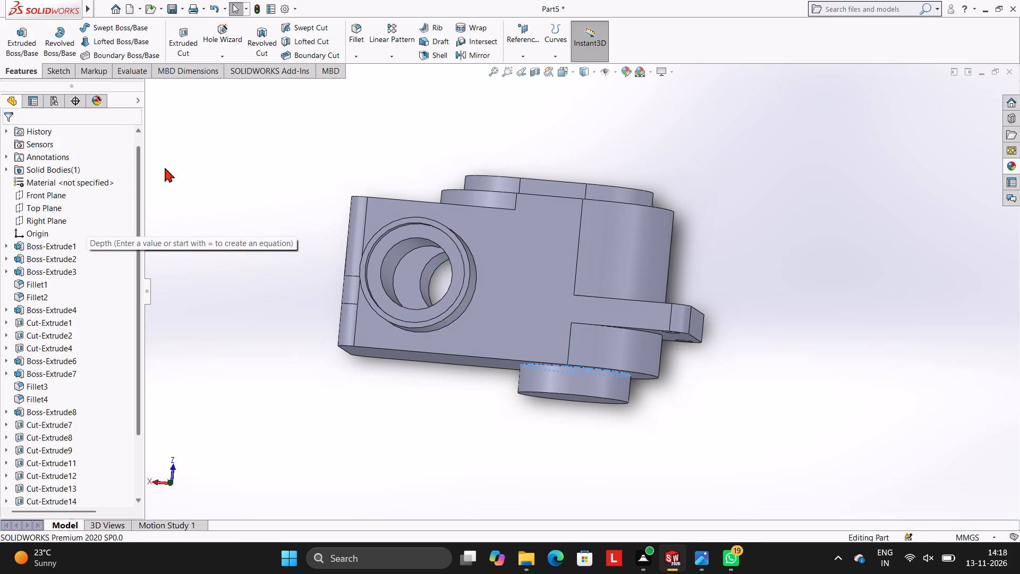
Examine the housing from several angles, including the new round boss and the slotted opening.
{"action": "scroll", "coordinate": [215, 193], "scroll_direction": "up", "scroll_amount": 2}
{"action": "middle_click_drag", "start_coordinate": [403, 196], "coordinate": [354, 226]}
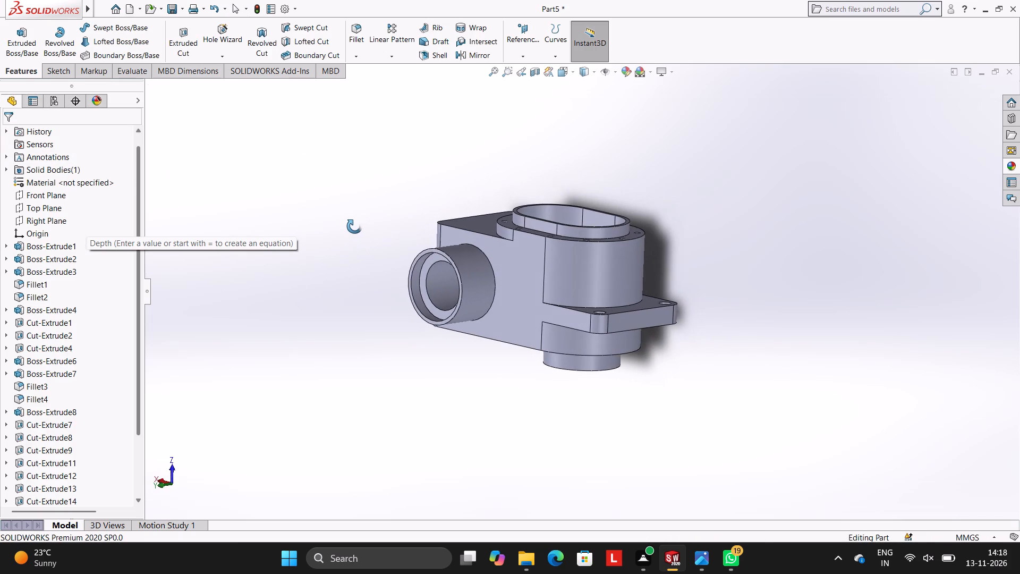
{"action": "middle_click_drag", "start_coordinate": [354, 226], "coordinate": [353, 227]}
{"action": "scroll", "coordinate": [564, 223], "scroll_direction": "up", "scroll_amount": 3}
{"action": "scroll", "coordinate": [564, 223], "scroll_direction": "down", "scroll_amount": 5}
{"action": "scroll", "coordinate": [601, 278], "scroll_direction": "up", "scroll_amount": 3}
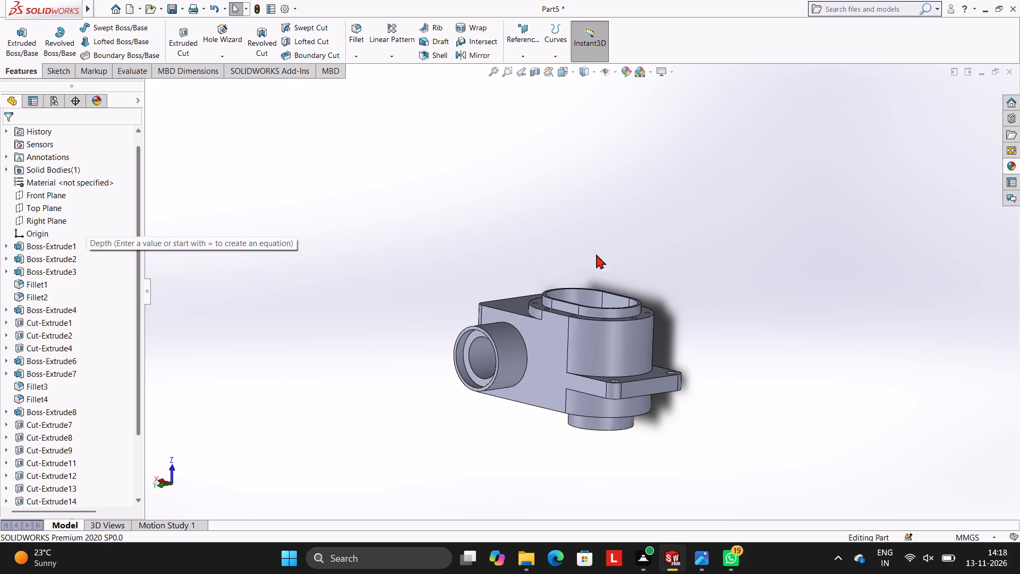
{"action": "middle_click_drag", "start_coordinate": [596, 254], "coordinate": [598, 316]}
{"action": "scroll", "coordinate": [595, 329], "scroll_direction": "up", "scroll_amount": 1}
{"action": "middle_click_drag", "start_coordinate": [684, 280], "coordinate": [657, 267]}
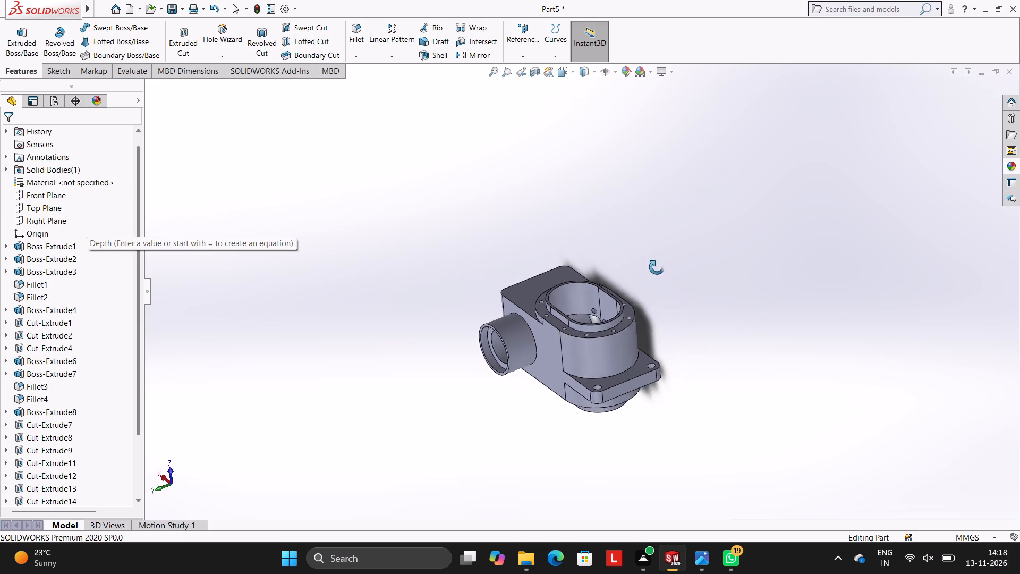
{"action": "middle_click_drag", "start_coordinate": [657, 267], "coordinate": [701, 262]}
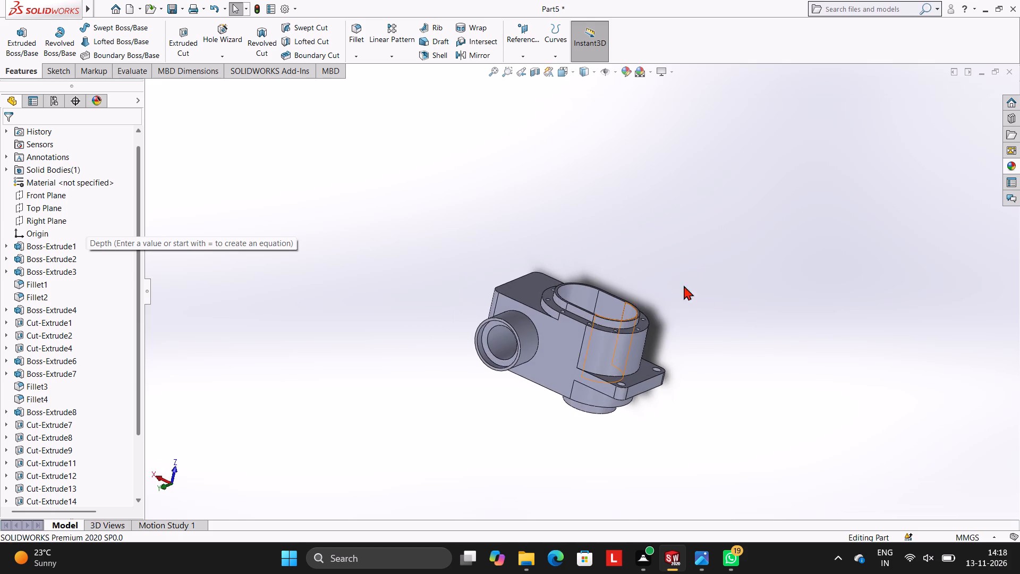
{"action": "middle_click_drag", "start_coordinate": [684, 285], "coordinate": [668, 248]}
{"action": "scroll", "coordinate": [622, 273], "scroll_direction": "down", "scroll_amount": 3}
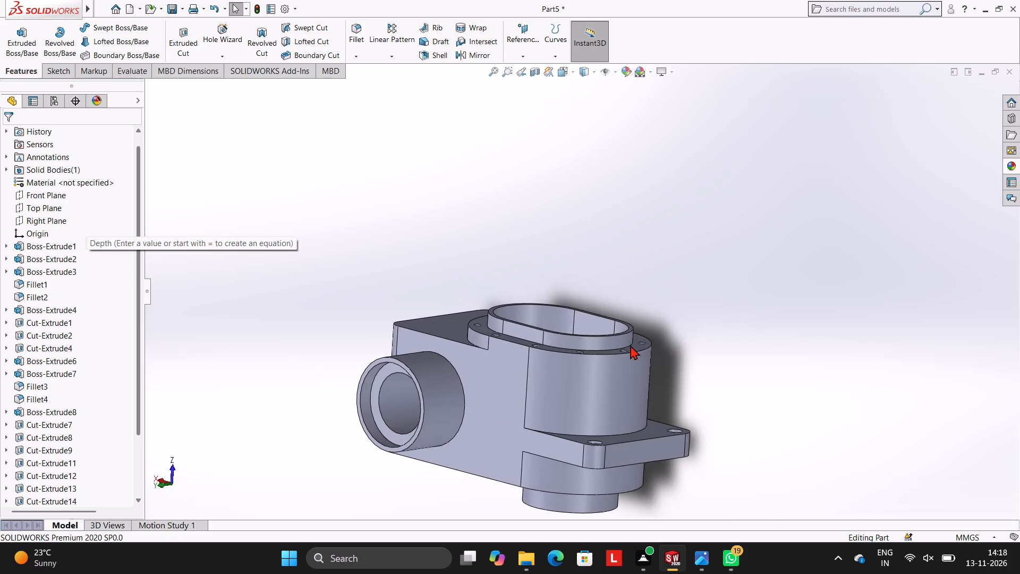
{"action": "scroll", "coordinate": [634, 347], "scroll_direction": "up", "scroll_amount": 2}
{"action": "middle_click_drag", "start_coordinate": [581, 389], "coordinate": [571, 393]}
{"action": "scroll", "coordinate": [565, 354], "scroll_direction": "down", "scroll_amount": 2}
{"action": "scroll", "coordinate": [564, 353], "scroll_direction": "up", "scroll_amount": 2}
{"action": "scroll", "coordinate": [568, 352], "scroll_direction": "down", "scroll_amount": 3}
Apply the Blue LED appearance to the whole housing body.
{"action": "left_click", "coordinate": [1009, 160]}
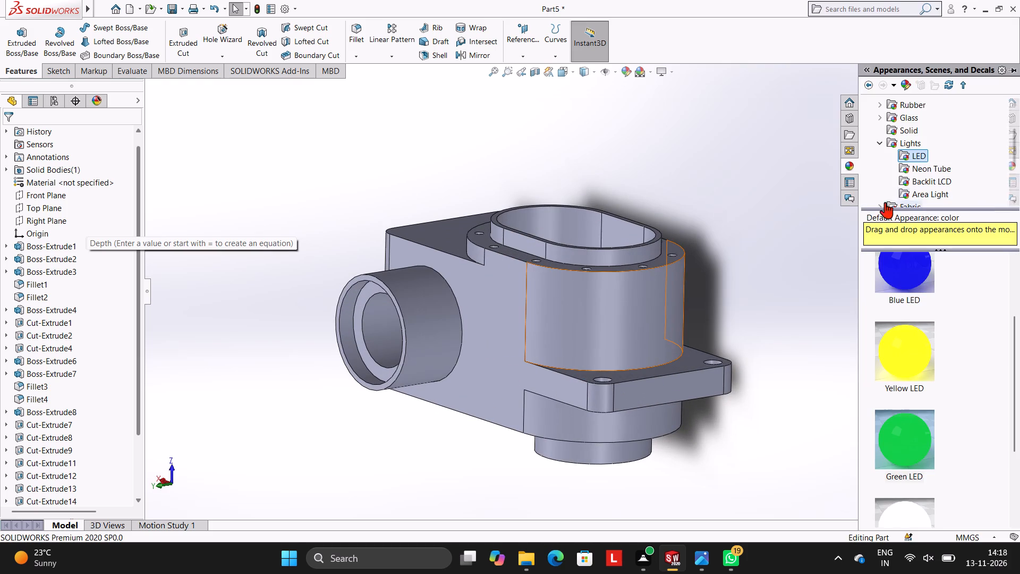
{"action": "left_click_drag", "start_coordinate": [907, 259], "coordinate": [532, 299]}
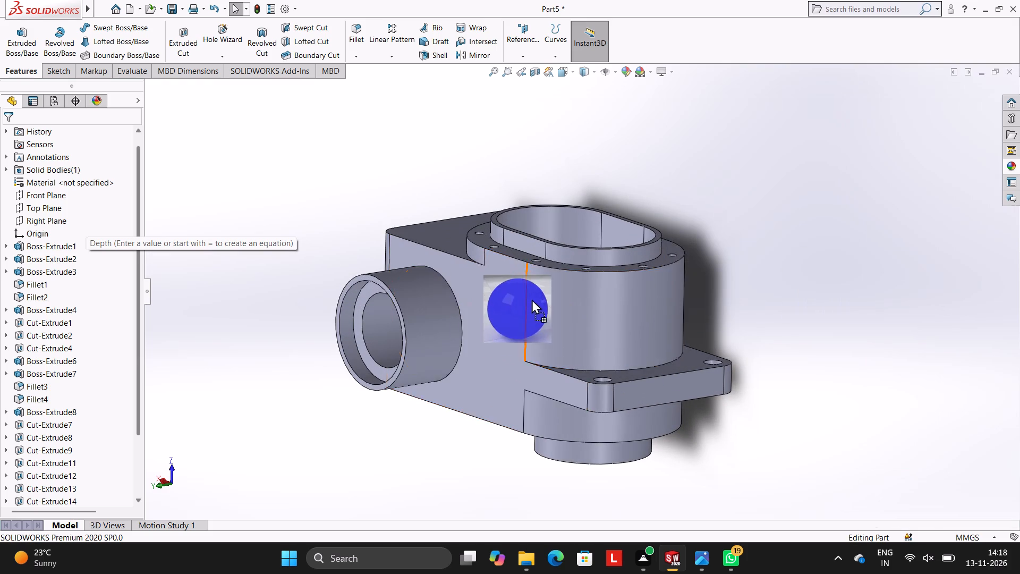
{"action": "left_click_drag", "start_coordinate": [532, 299], "coordinate": [508, 297]}
{"action": "left_click", "coordinate": [524, 298]}
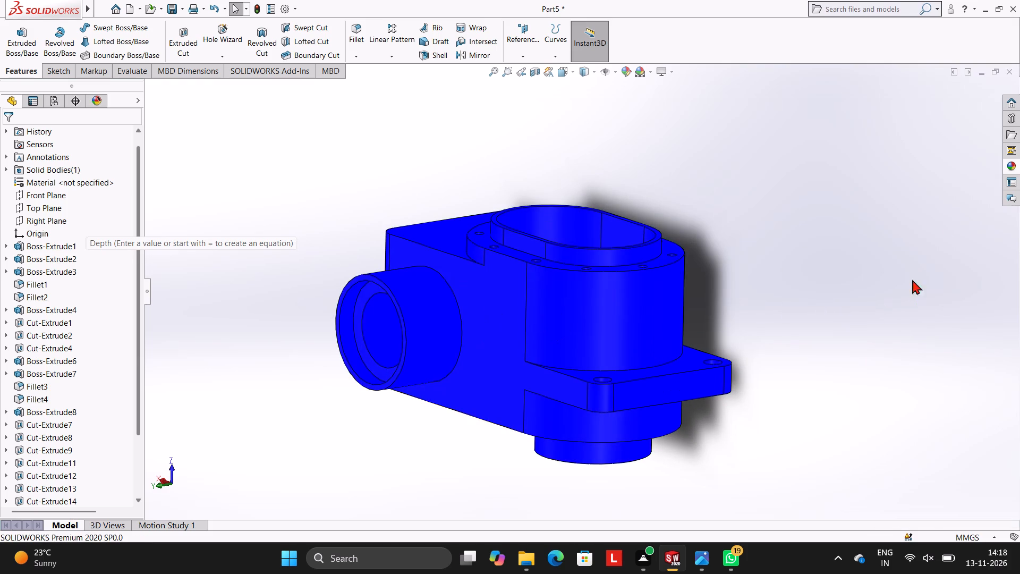
Apply the Yellow LED appearance to the cylindrical pipe boss feature and the raised slot rim feature.
{"action": "left_click", "coordinate": [1010, 165]}
{"action": "left_click_drag", "start_coordinate": [914, 374], "coordinate": [596, 423]}
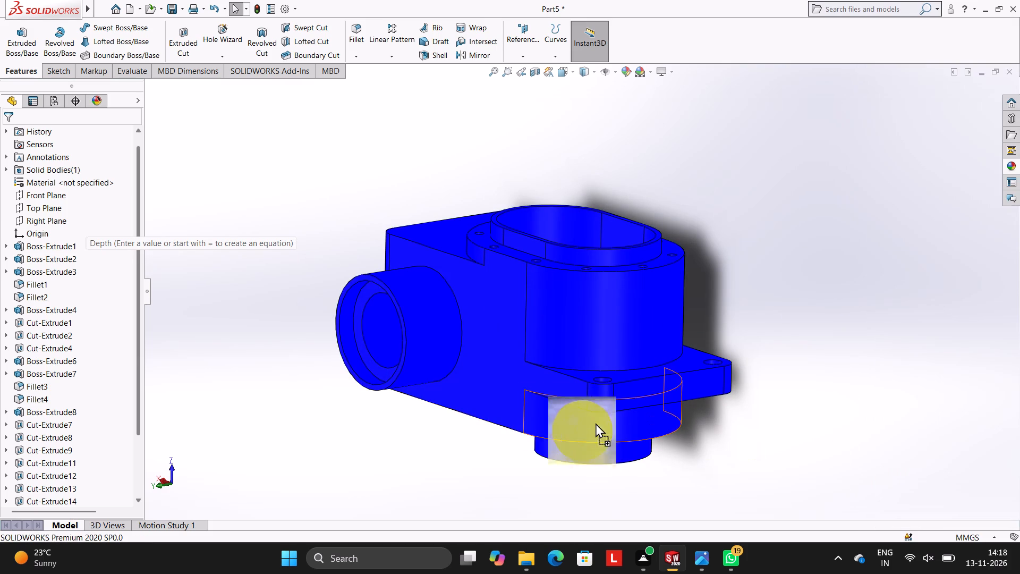
{"action": "left_click_drag", "start_coordinate": [596, 423], "coordinate": [439, 330]}
{"action": "left_click", "coordinate": [439, 329]}
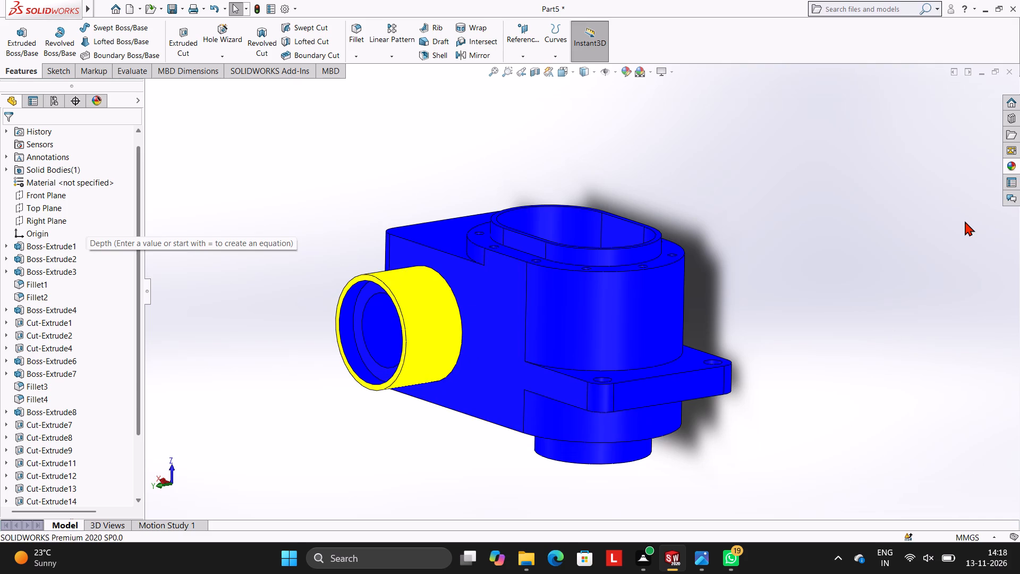
{"action": "left_click", "coordinate": [1011, 169]}
{"action": "left_click_drag", "start_coordinate": [908, 375], "coordinate": [568, 250]}
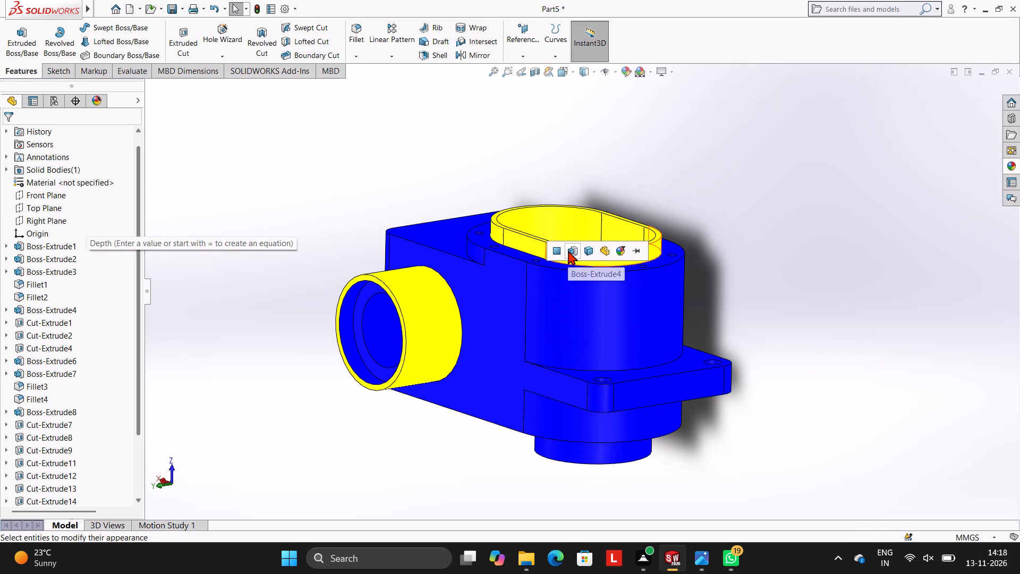
{"action": "left_click", "coordinate": [568, 250]}
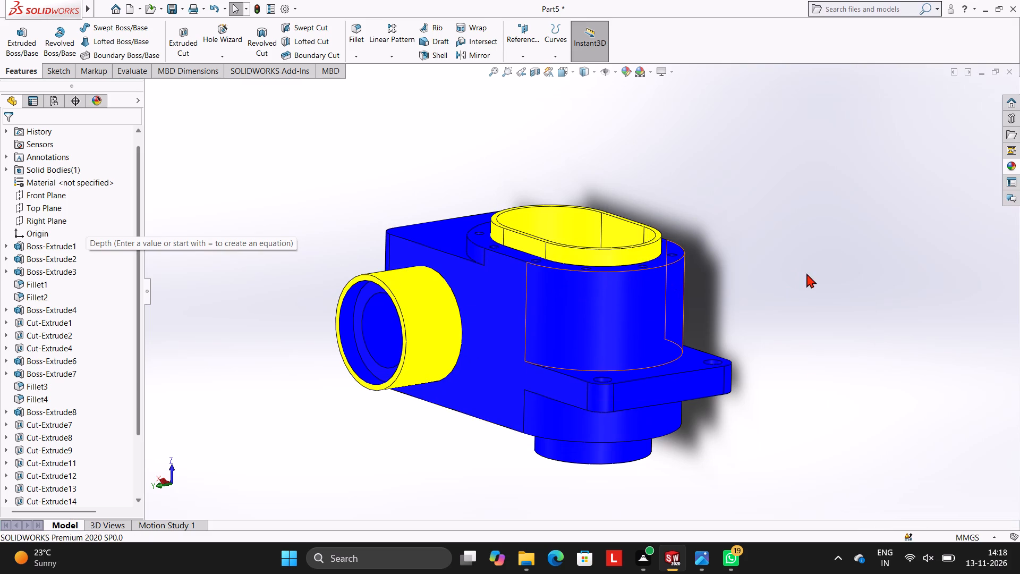
Apply the Red LED appearance to the bolt-hole flange boss and the round-ended base feature at the opposite end.
{"action": "left_click", "coordinate": [1015, 159]}
{"action": "scroll", "coordinate": [942, 342], "scroll_direction": "up", "scroll_amount": 2}
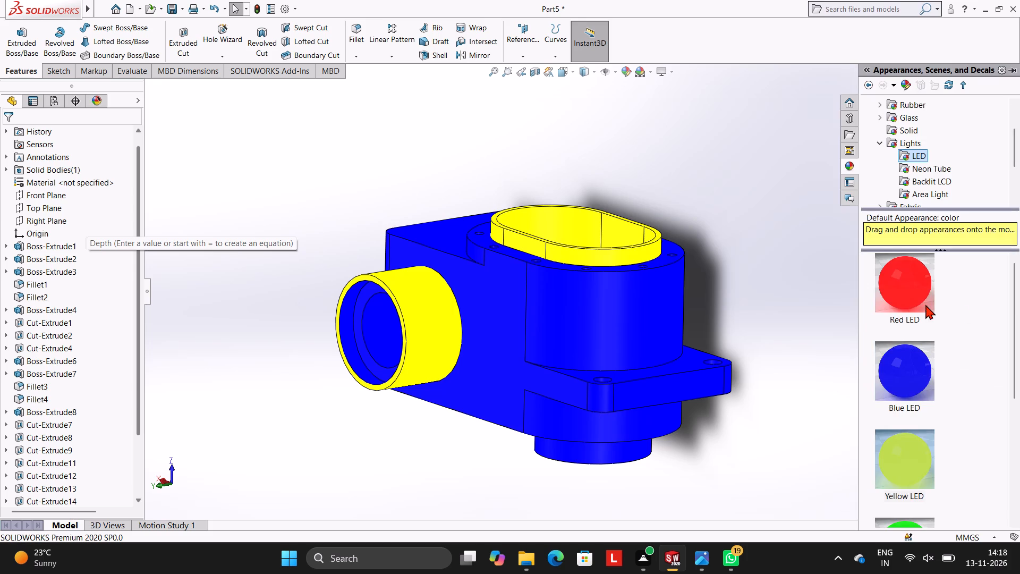
{"action": "left_click_drag", "start_coordinate": [924, 289], "coordinate": [636, 328]}
{"action": "left_click", "coordinate": [636, 328]}
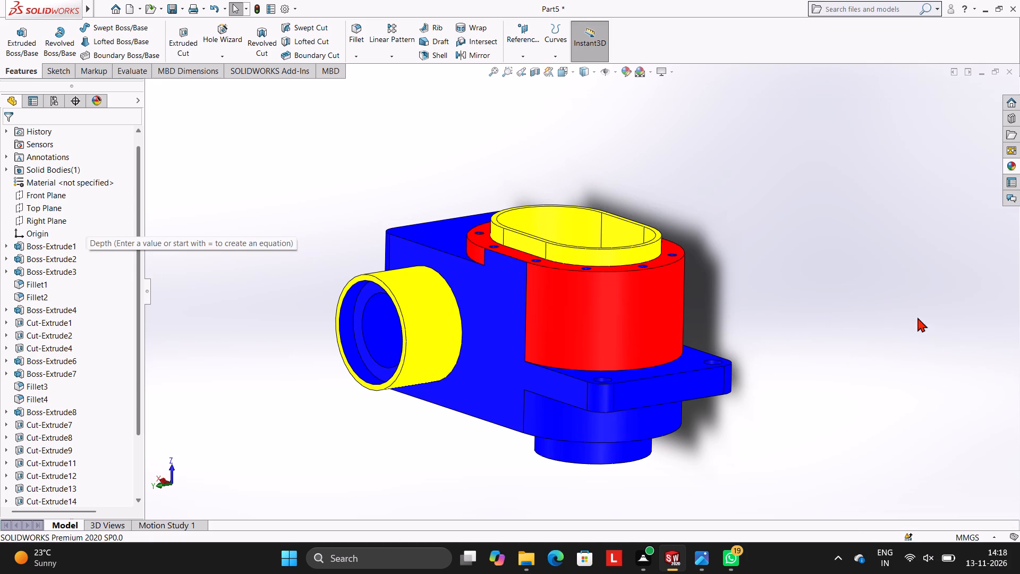
{"action": "left_click", "coordinate": [1011, 168]}
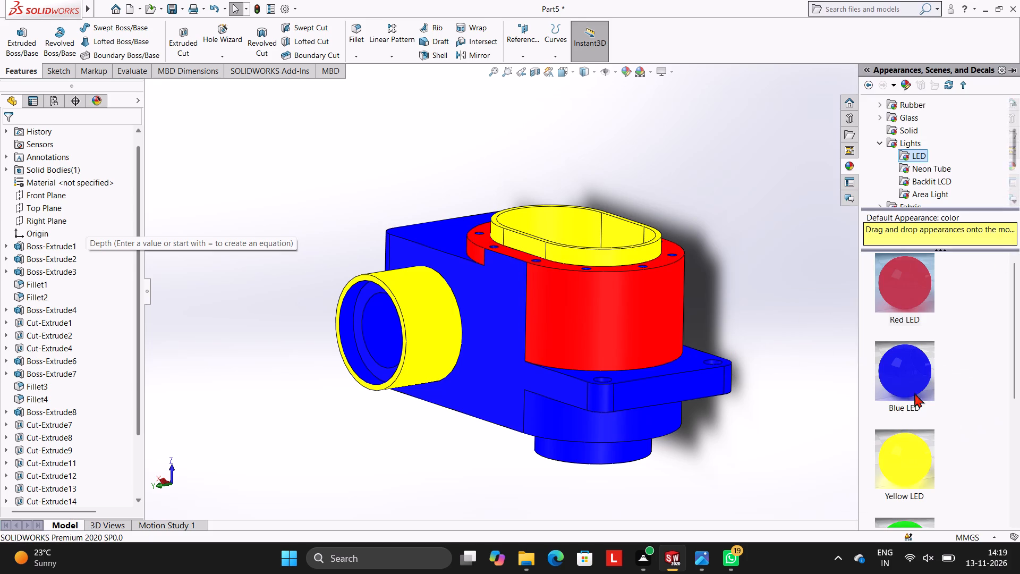
{"action": "left_click_drag", "start_coordinate": [907, 291], "coordinate": [536, 429]}
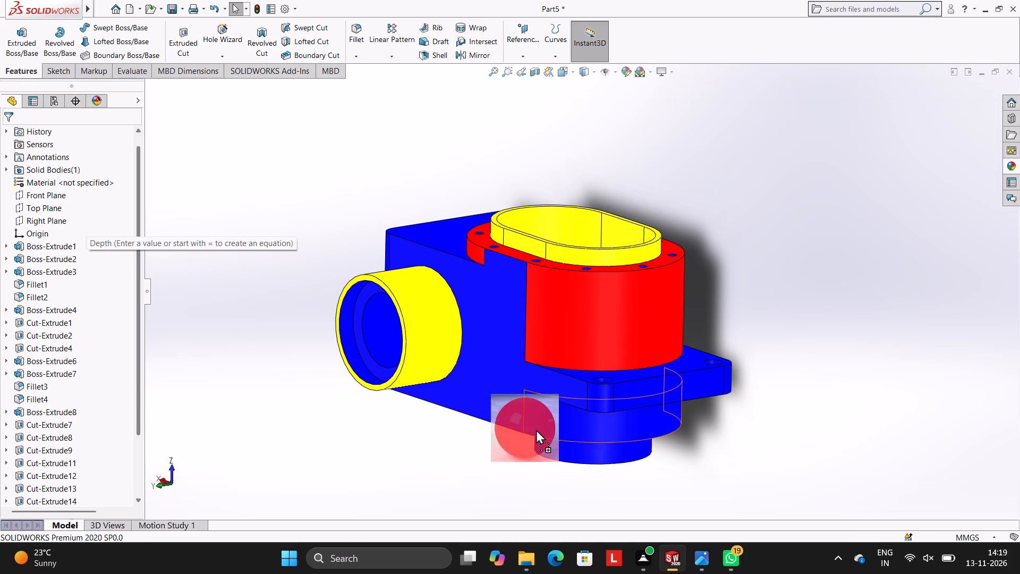
{"action": "left_click_drag", "start_coordinate": [536, 429], "coordinate": [542, 428]}
{"action": "left_click", "coordinate": [542, 428]}
Apply the Yellow LED appearance to the 100 mm round boss beneath the base.
{"action": "middle_click_drag", "start_coordinate": [792, 427], "coordinate": [817, 344]}
{"action": "left_click", "coordinate": [1009, 160]}
{"action": "left_click_drag", "start_coordinate": [906, 441], "coordinate": [617, 412]}
{"action": "left_click", "coordinate": [617, 412]}
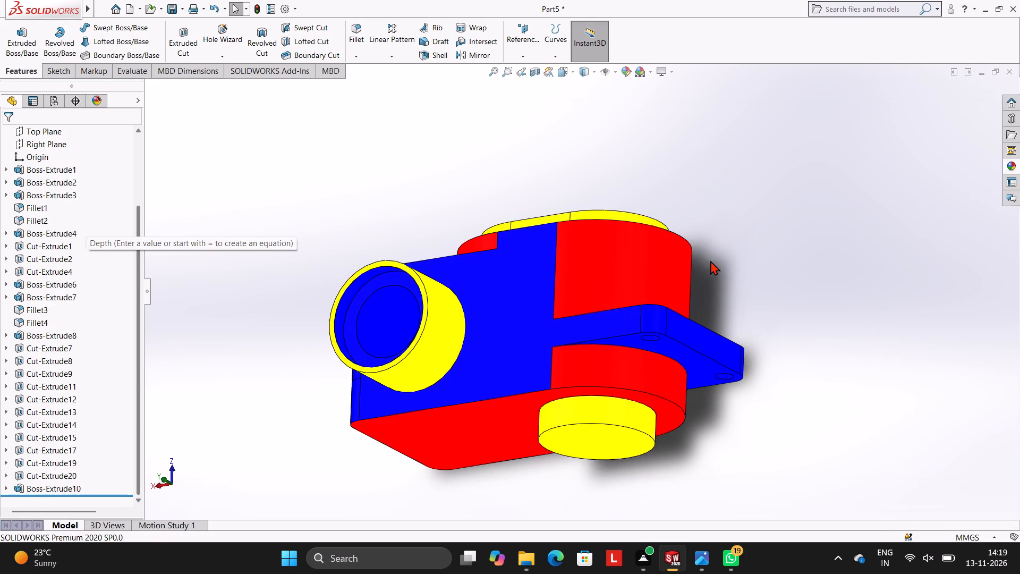
Apply the Green LED appearance to the inner bore of the yellow pipe boss.
{"action": "middle_click_drag", "start_coordinate": [710, 260], "coordinate": [693, 361]}
{"action": "scroll", "coordinate": [306, 310], "scroll_direction": "down", "scroll_amount": 2}
{"action": "scroll", "coordinate": [649, 344], "scroll_direction": "up", "scroll_amount": 3}
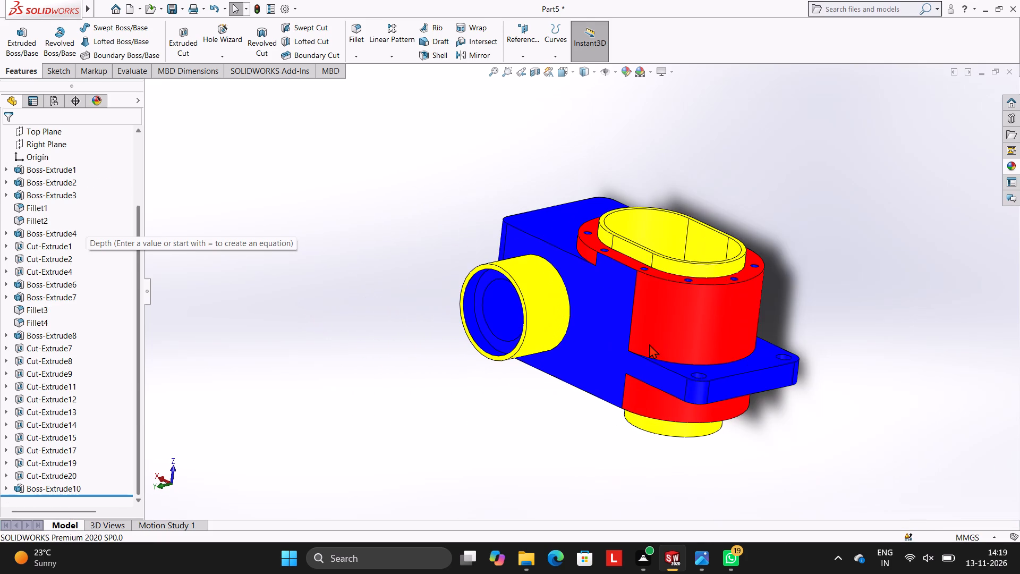
{"action": "left_click", "coordinate": [1012, 164]}
{"action": "scroll", "coordinate": [917, 421], "scroll_direction": "up", "scroll_amount": 1}
{"action": "scroll", "coordinate": [917, 421], "scroll_direction": "down", "scroll_amount": 1}
{"action": "left_click_drag", "start_coordinate": [917, 421], "coordinate": [503, 316]}
{"action": "left_click", "coordinate": [503, 316]}
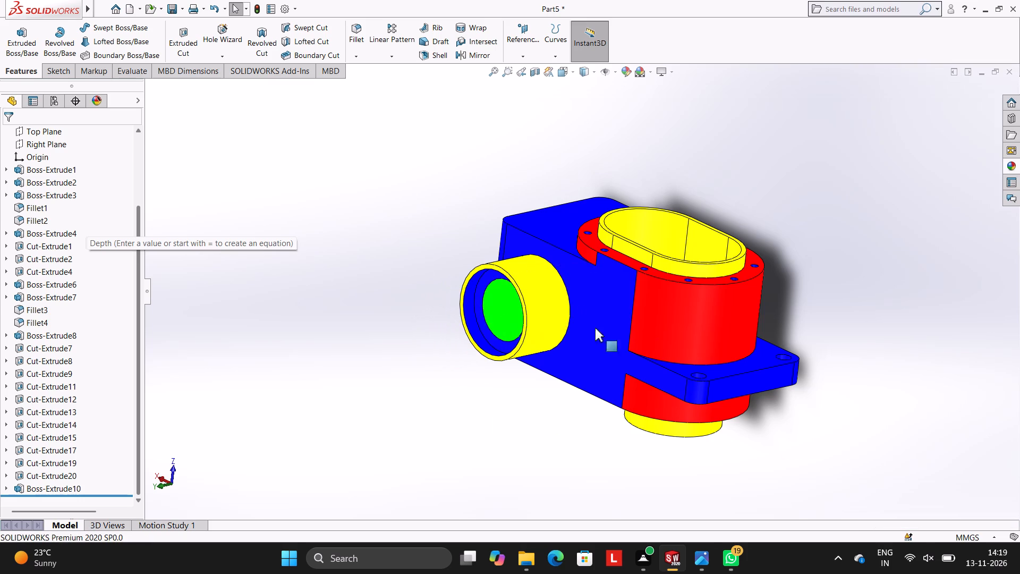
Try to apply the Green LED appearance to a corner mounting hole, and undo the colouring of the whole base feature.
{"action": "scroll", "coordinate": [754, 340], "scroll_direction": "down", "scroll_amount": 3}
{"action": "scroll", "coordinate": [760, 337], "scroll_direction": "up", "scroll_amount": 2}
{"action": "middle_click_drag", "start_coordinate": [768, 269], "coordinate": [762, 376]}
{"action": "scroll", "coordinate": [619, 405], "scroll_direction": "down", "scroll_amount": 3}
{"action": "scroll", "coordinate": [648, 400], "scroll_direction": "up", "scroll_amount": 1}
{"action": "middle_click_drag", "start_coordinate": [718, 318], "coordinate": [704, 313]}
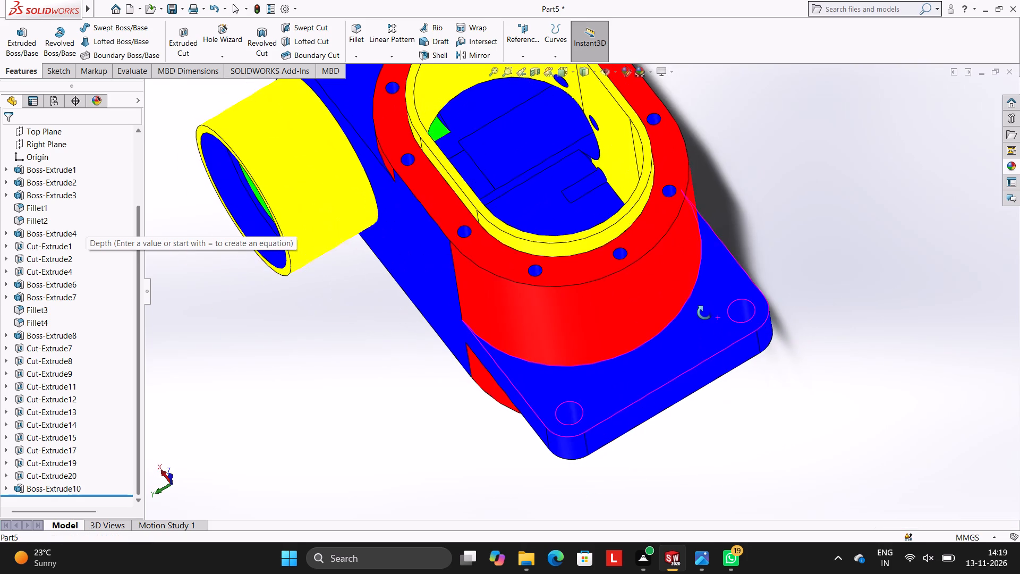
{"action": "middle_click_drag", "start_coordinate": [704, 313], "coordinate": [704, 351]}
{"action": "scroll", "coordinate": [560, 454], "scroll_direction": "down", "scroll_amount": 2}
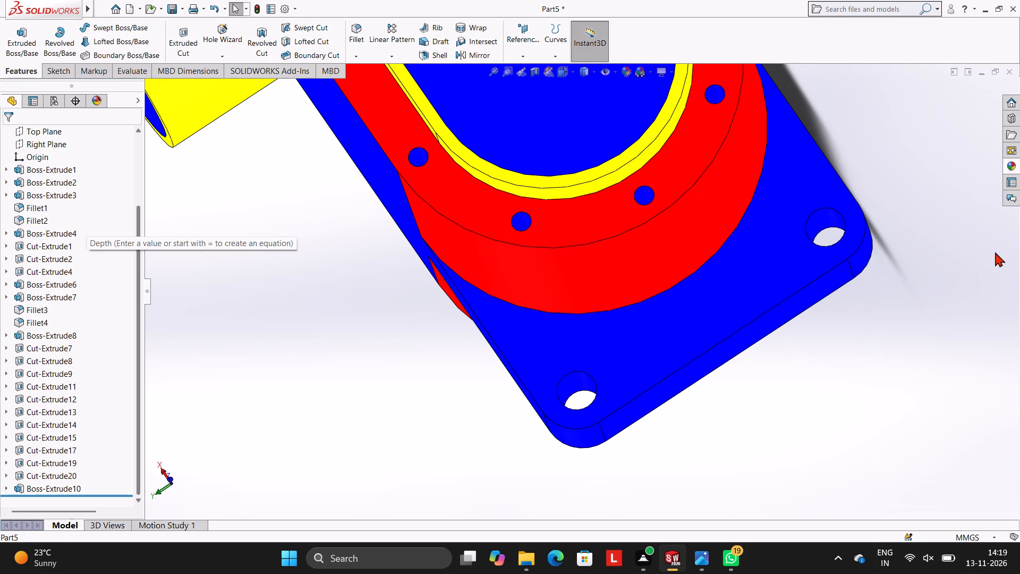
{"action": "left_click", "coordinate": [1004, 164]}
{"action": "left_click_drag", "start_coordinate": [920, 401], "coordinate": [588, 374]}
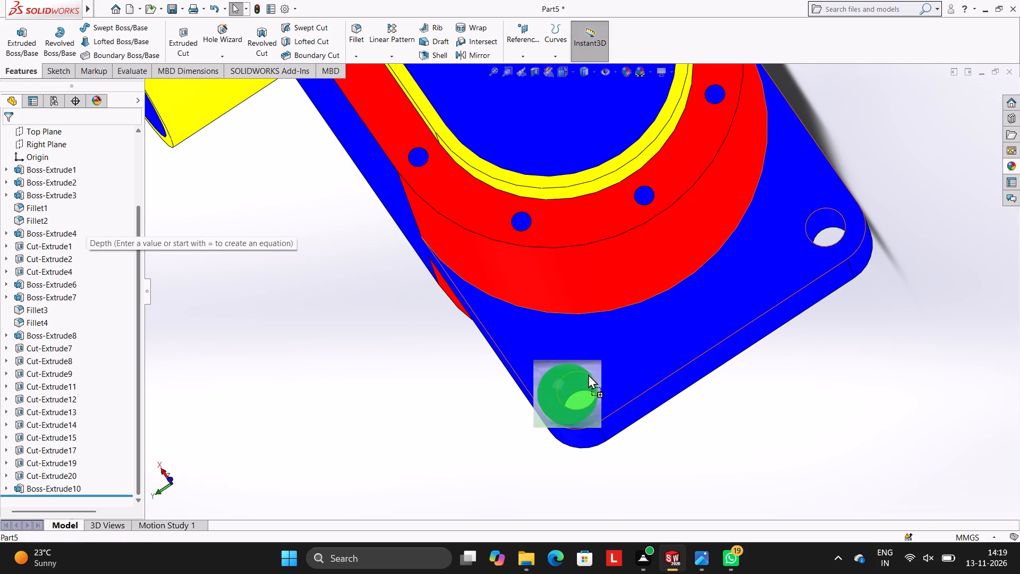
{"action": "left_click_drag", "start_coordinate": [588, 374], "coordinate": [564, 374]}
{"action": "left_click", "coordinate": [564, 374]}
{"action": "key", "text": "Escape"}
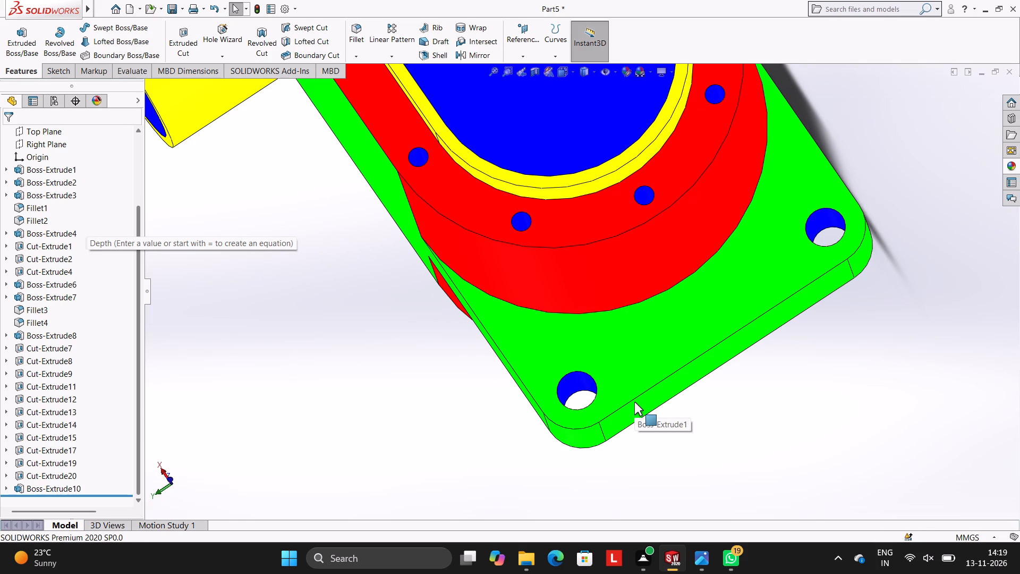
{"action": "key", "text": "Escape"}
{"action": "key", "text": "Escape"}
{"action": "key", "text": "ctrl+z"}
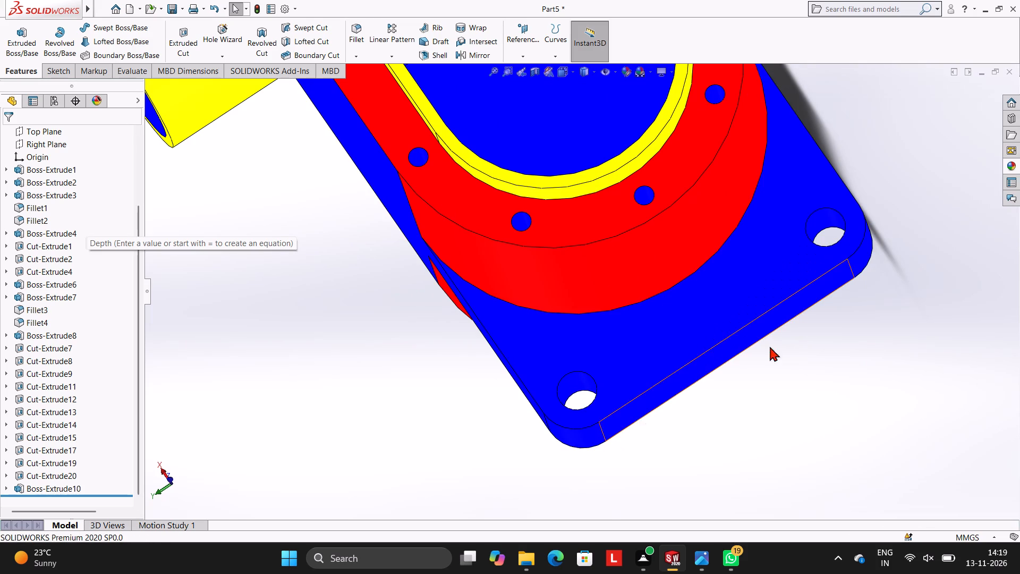
Apply the Green LED appearance to the cut feature that forms the corner mounting holes in the blue base plate.
{"action": "left_click", "coordinate": [1017, 167]}
{"action": "left_click_drag", "start_coordinate": [915, 400], "coordinate": [554, 373]}
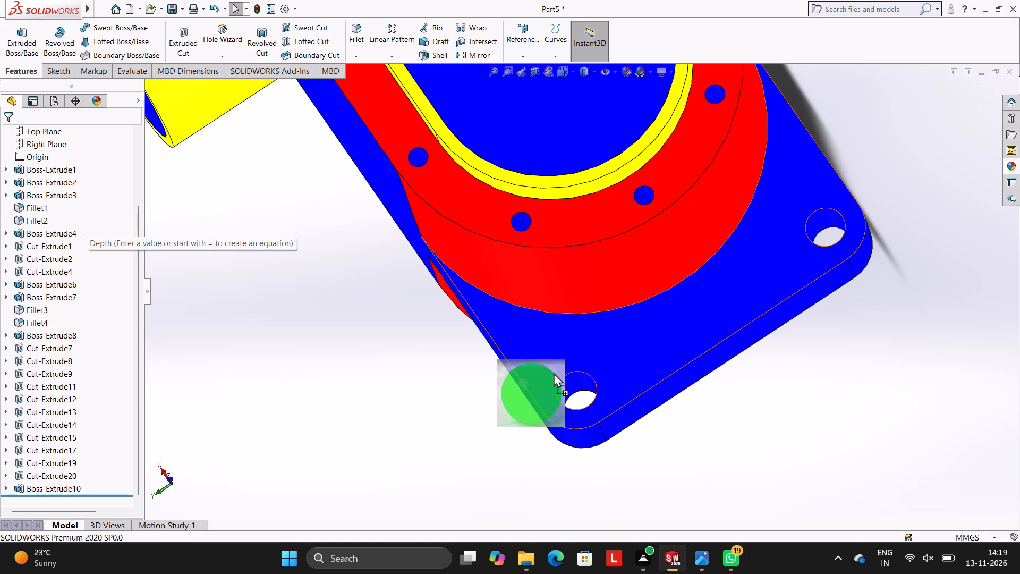
{"action": "left_click_drag", "start_coordinate": [554, 373], "coordinate": [579, 373]}
{"action": "left_click", "coordinate": [579, 373]}
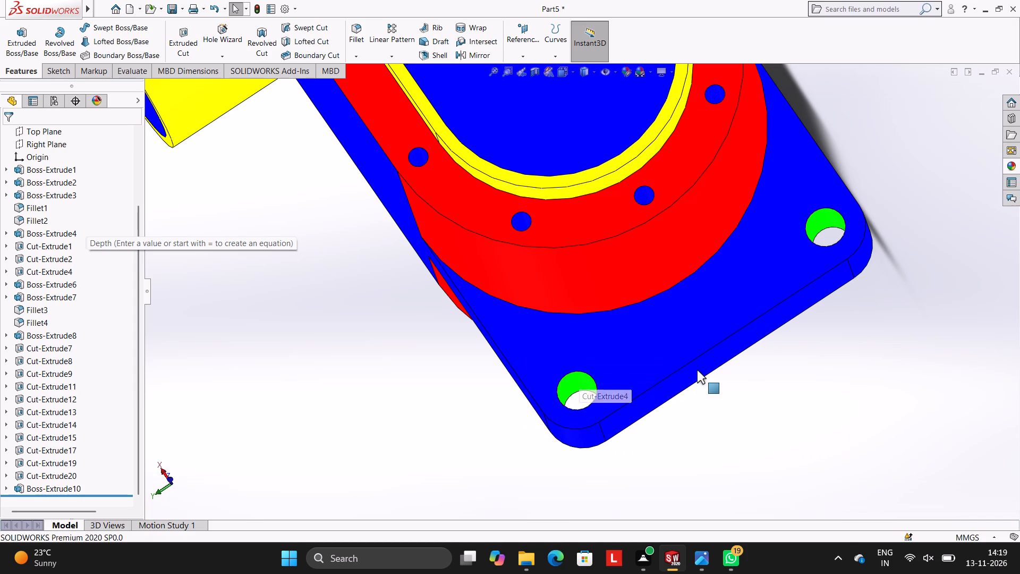
Apply the Green LED appearance to the cut feature that forms the bolt holes in the red flange around the raised rim.
{"action": "middle_click_drag", "start_coordinate": [697, 370], "coordinate": [733, 280]}
{"action": "scroll", "coordinate": [730, 257], "scroll_direction": "down", "scroll_amount": 3}
{"action": "scroll", "coordinate": [726, 241], "scroll_direction": "up", "scroll_amount": 4}
{"action": "scroll", "coordinate": [717, 200], "scroll_direction": "down", "scroll_amount": 2}
{"action": "middle_click_drag", "start_coordinate": [700, 184], "coordinate": [712, 322]}
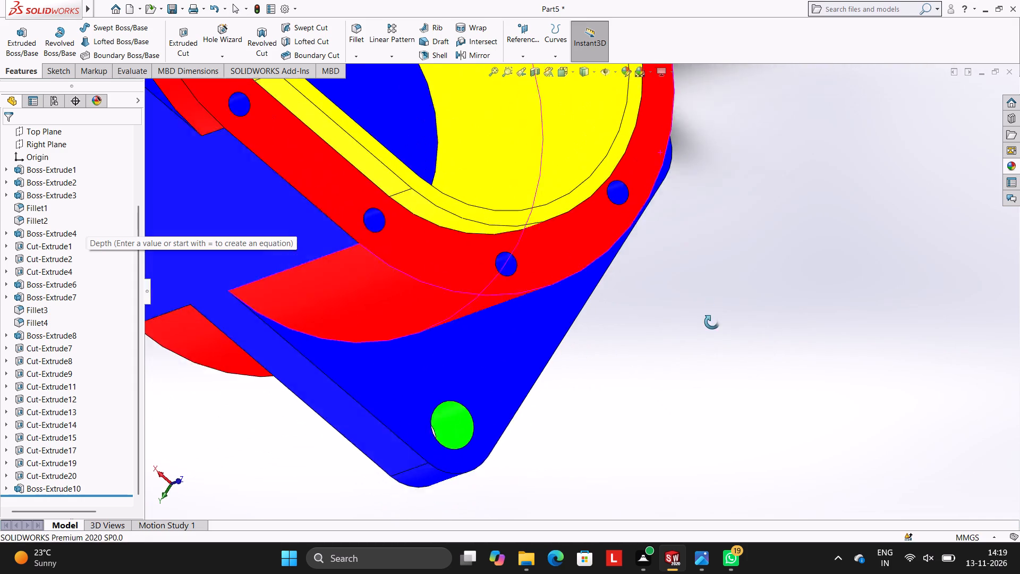
{"action": "middle_click_drag", "start_coordinate": [712, 322], "coordinate": [711, 325]}
{"action": "scroll", "coordinate": [613, 226], "scroll_direction": "up", "scroll_amount": 3}
{"action": "middle_click_drag", "start_coordinate": [635, 186], "coordinate": [614, 187]}
{"action": "scroll", "coordinate": [599, 210], "scroll_direction": "down", "scroll_amount": 4}
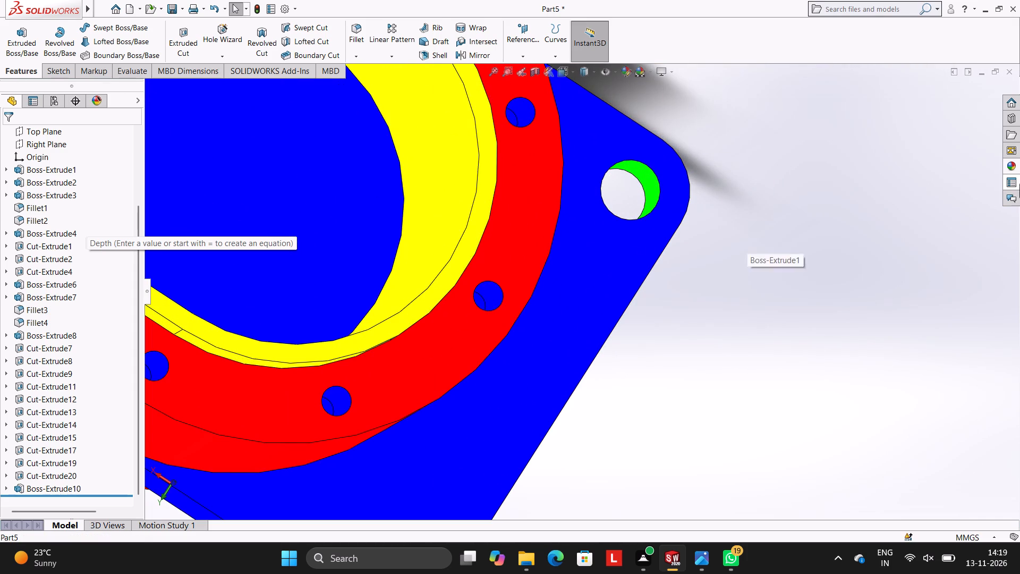
{"action": "left_click", "coordinate": [1015, 168]}
{"action": "left_click_drag", "start_coordinate": [906, 403], "coordinate": [491, 285]}
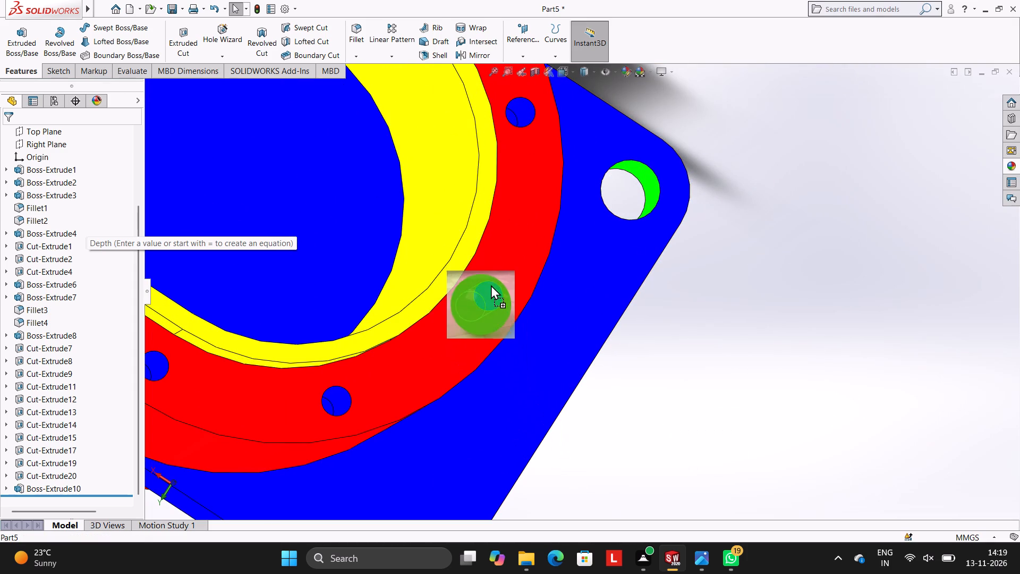
{"action": "left_click_drag", "start_coordinate": [491, 285], "coordinate": [490, 298]}
{"action": "left_click", "coordinate": [490, 298]}
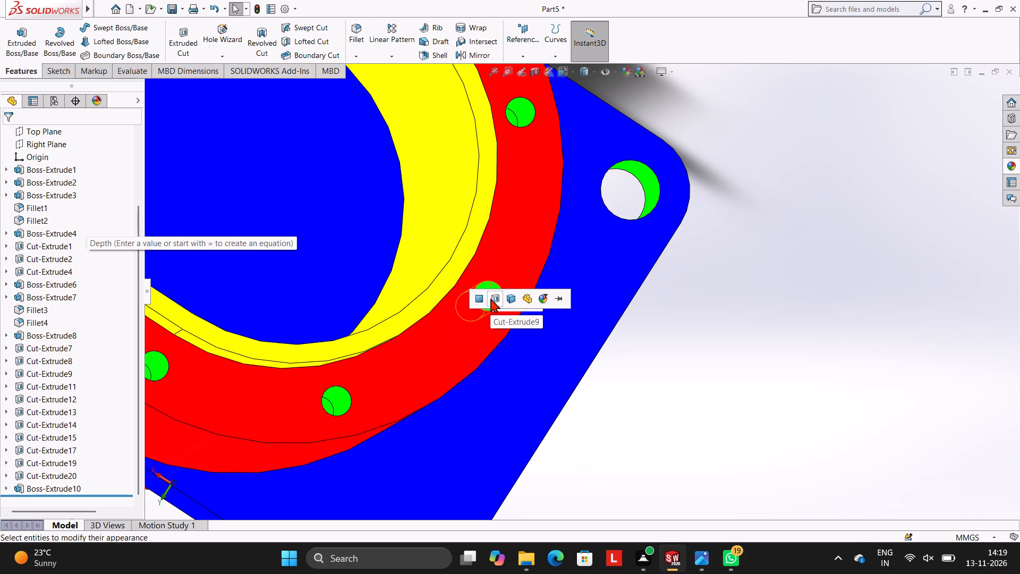
Apply the Green LED appearance to the bolt-hole cut feature around the slotted opening on the blue side face.
{"action": "scroll", "coordinate": [495, 300], "scroll_direction": "up", "scroll_amount": 11}
{"action": "middle_click_drag", "start_coordinate": [598, 349], "coordinate": [584, 240]}
{"action": "middle_click_drag", "start_coordinate": [608, 216], "coordinate": [484, 336]}
{"action": "scroll", "coordinate": [534, 226], "scroll_direction": "down", "scroll_amount": 3}
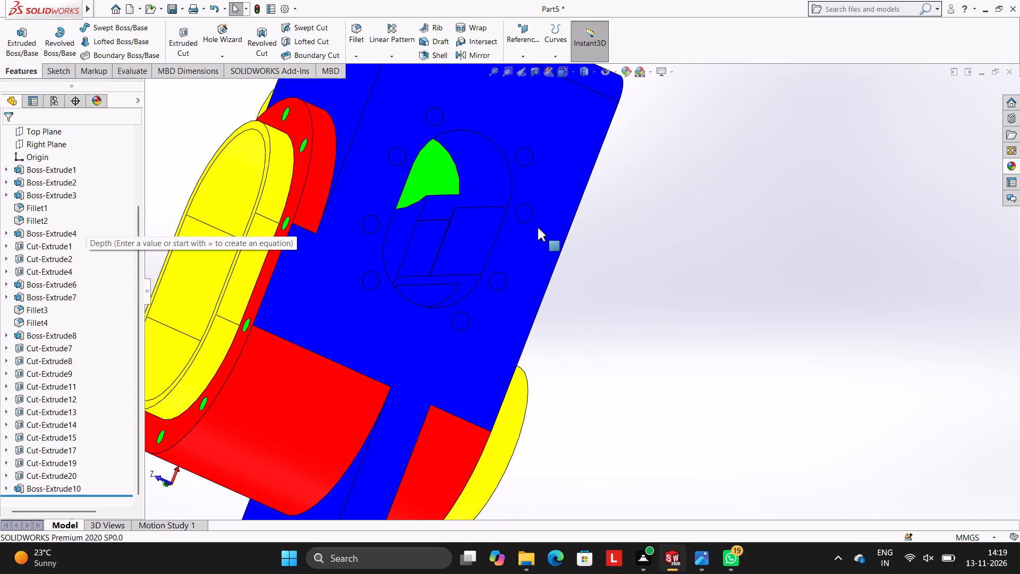
{"action": "left_click", "coordinate": [1010, 162]}
{"action": "left_click_drag", "start_coordinate": [897, 403], "coordinate": [497, 273]}
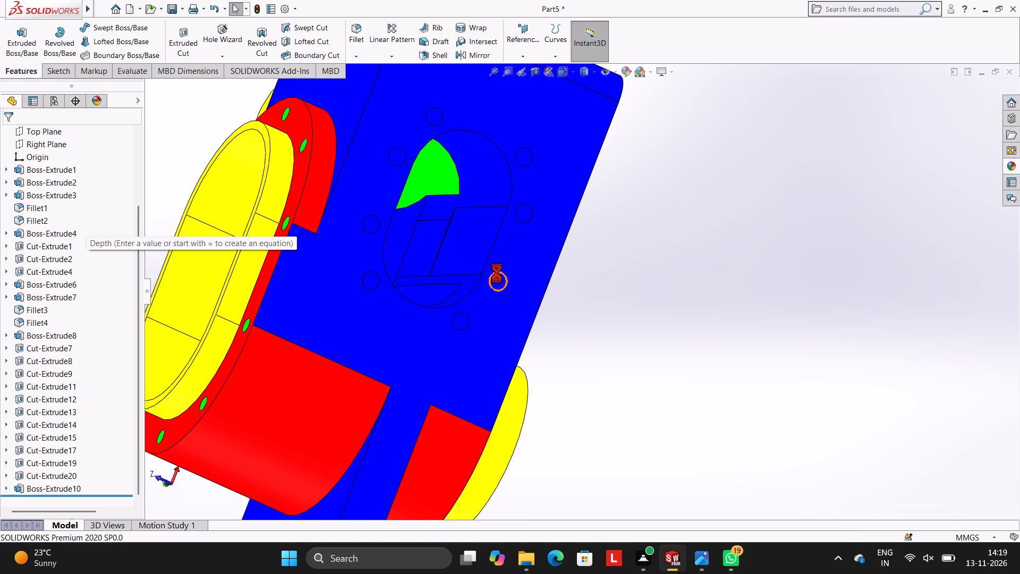
{"action": "left_click", "coordinate": [497, 273]}
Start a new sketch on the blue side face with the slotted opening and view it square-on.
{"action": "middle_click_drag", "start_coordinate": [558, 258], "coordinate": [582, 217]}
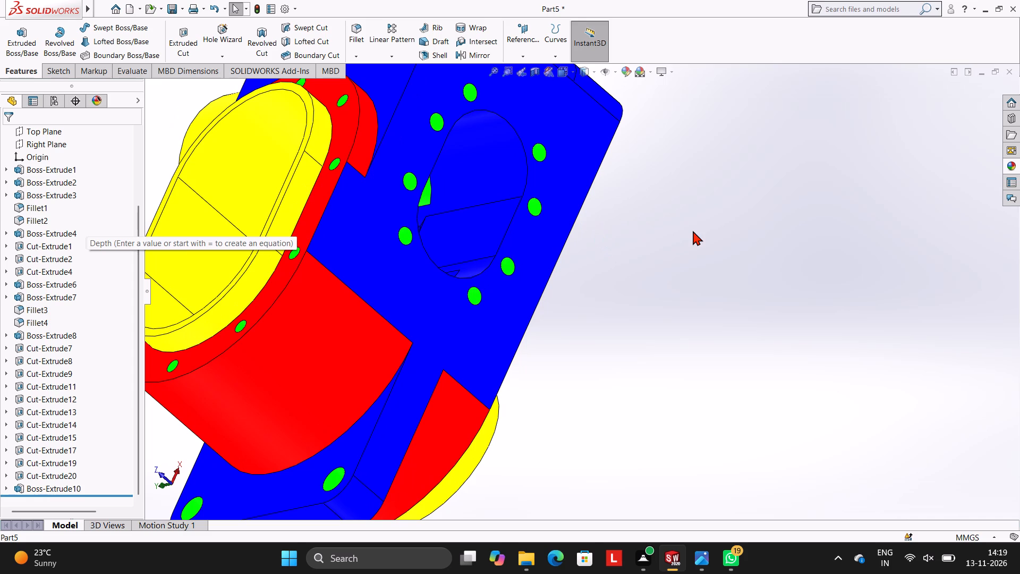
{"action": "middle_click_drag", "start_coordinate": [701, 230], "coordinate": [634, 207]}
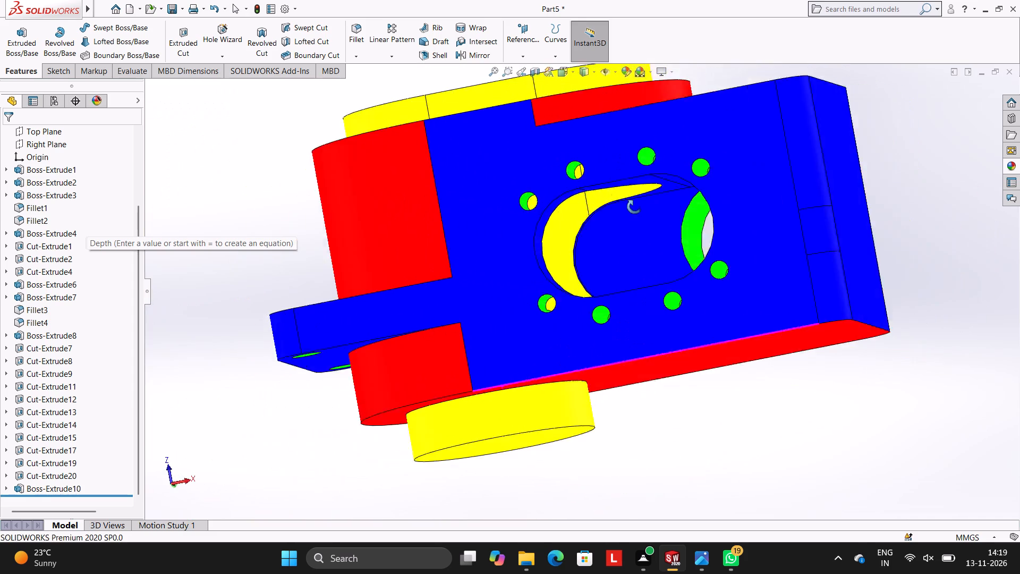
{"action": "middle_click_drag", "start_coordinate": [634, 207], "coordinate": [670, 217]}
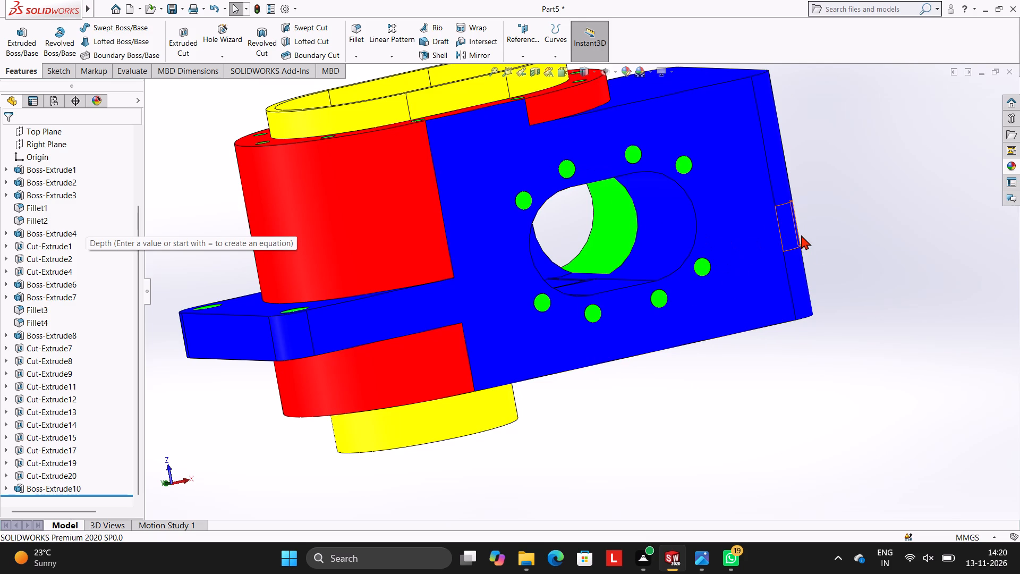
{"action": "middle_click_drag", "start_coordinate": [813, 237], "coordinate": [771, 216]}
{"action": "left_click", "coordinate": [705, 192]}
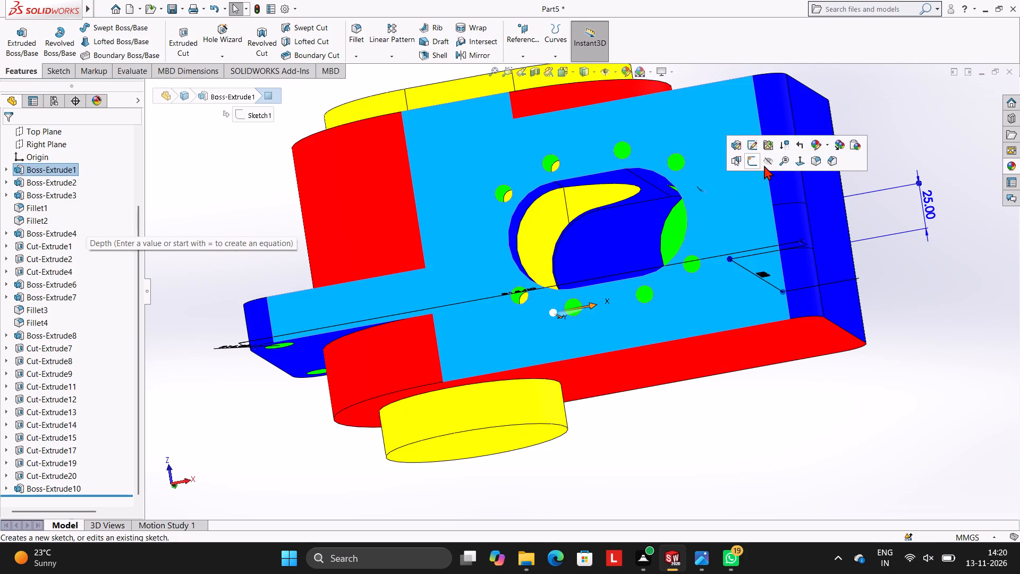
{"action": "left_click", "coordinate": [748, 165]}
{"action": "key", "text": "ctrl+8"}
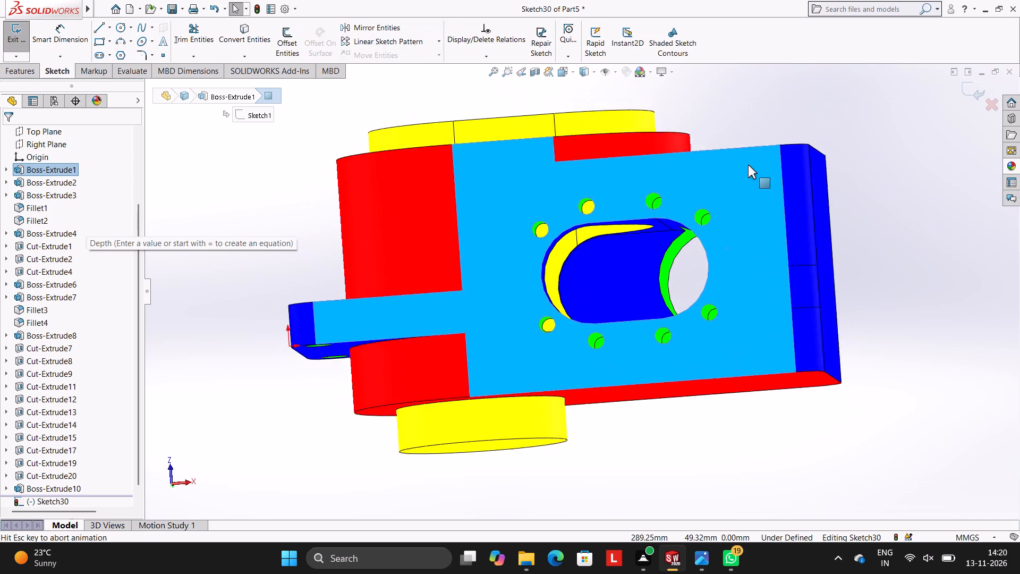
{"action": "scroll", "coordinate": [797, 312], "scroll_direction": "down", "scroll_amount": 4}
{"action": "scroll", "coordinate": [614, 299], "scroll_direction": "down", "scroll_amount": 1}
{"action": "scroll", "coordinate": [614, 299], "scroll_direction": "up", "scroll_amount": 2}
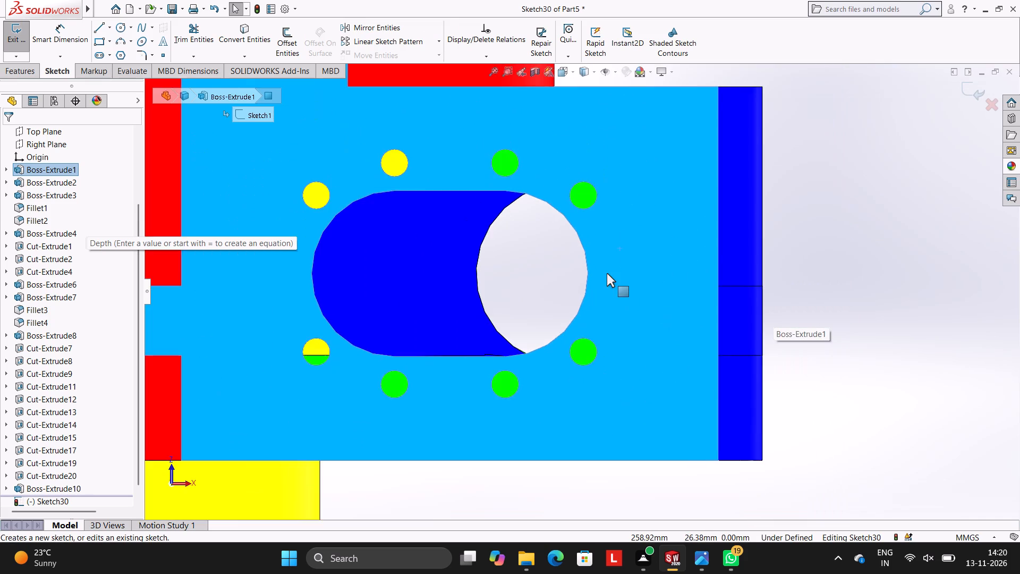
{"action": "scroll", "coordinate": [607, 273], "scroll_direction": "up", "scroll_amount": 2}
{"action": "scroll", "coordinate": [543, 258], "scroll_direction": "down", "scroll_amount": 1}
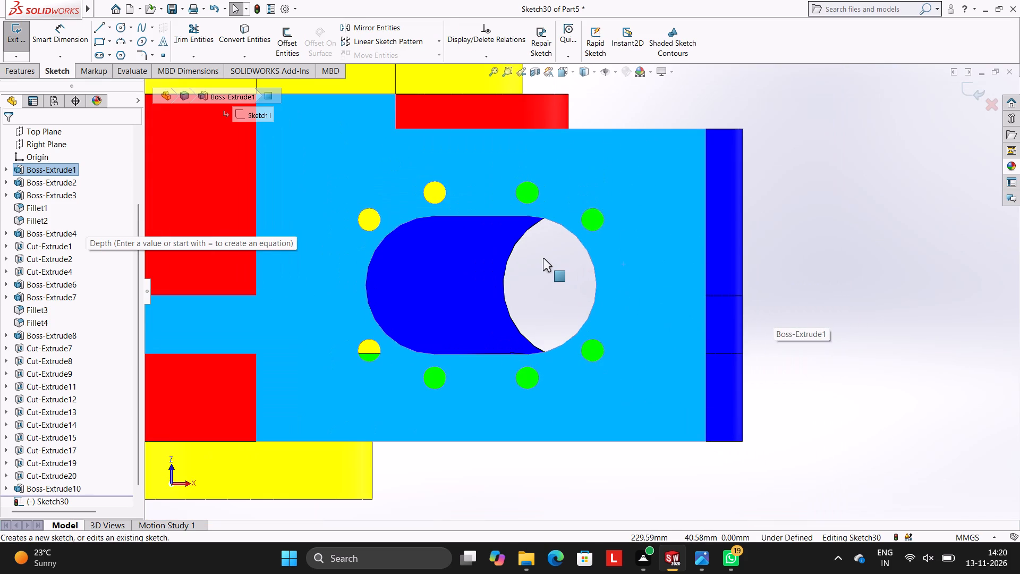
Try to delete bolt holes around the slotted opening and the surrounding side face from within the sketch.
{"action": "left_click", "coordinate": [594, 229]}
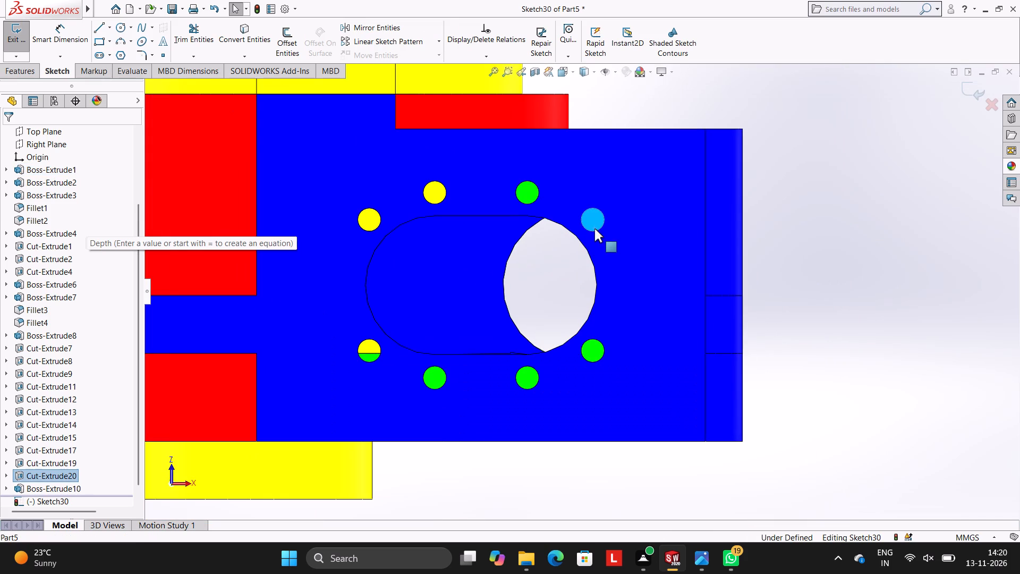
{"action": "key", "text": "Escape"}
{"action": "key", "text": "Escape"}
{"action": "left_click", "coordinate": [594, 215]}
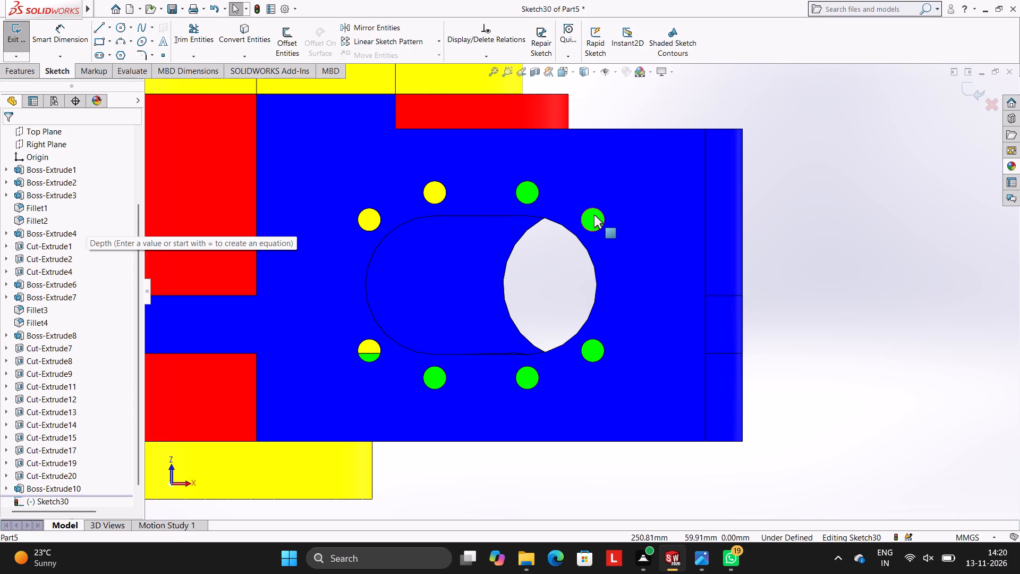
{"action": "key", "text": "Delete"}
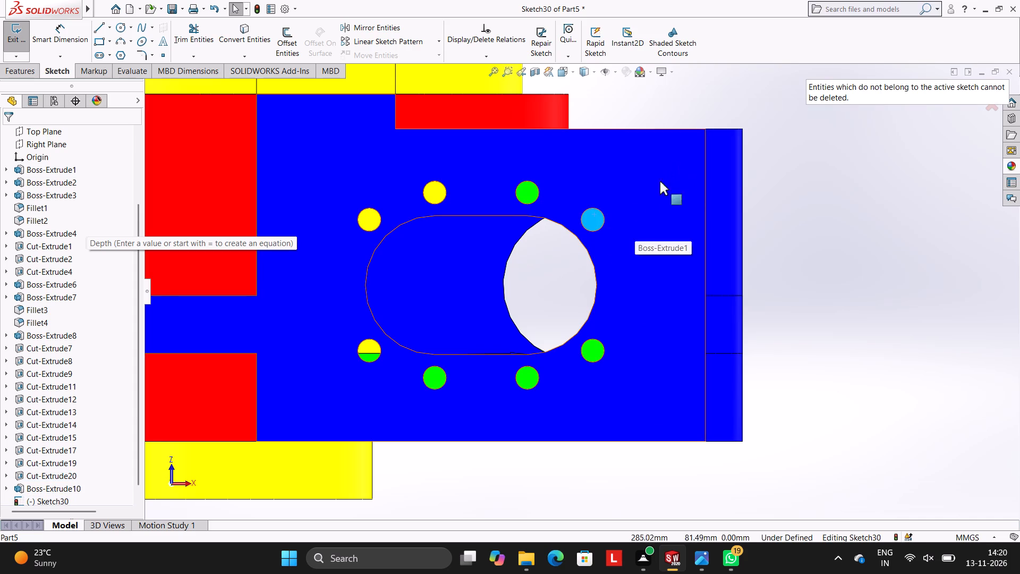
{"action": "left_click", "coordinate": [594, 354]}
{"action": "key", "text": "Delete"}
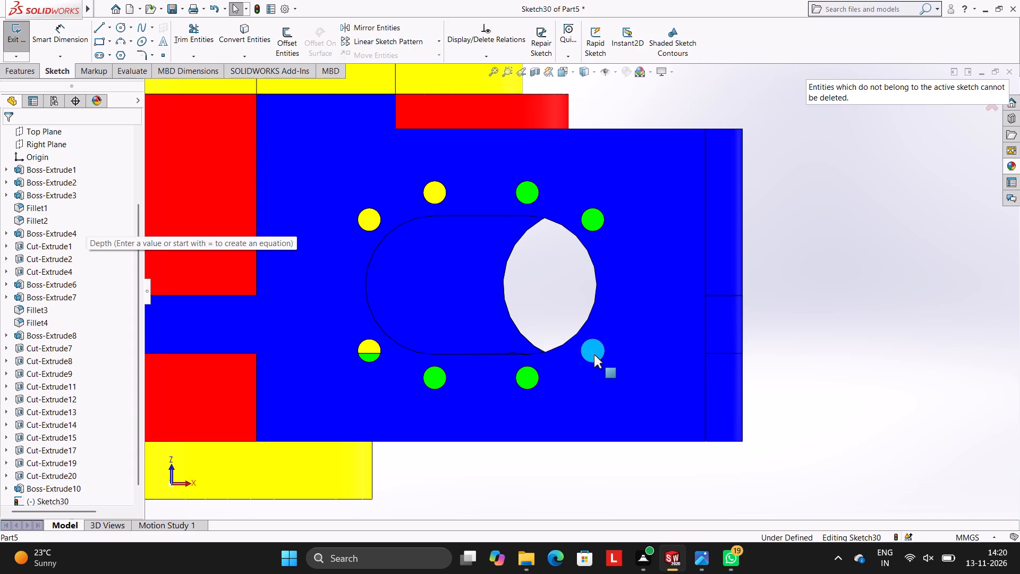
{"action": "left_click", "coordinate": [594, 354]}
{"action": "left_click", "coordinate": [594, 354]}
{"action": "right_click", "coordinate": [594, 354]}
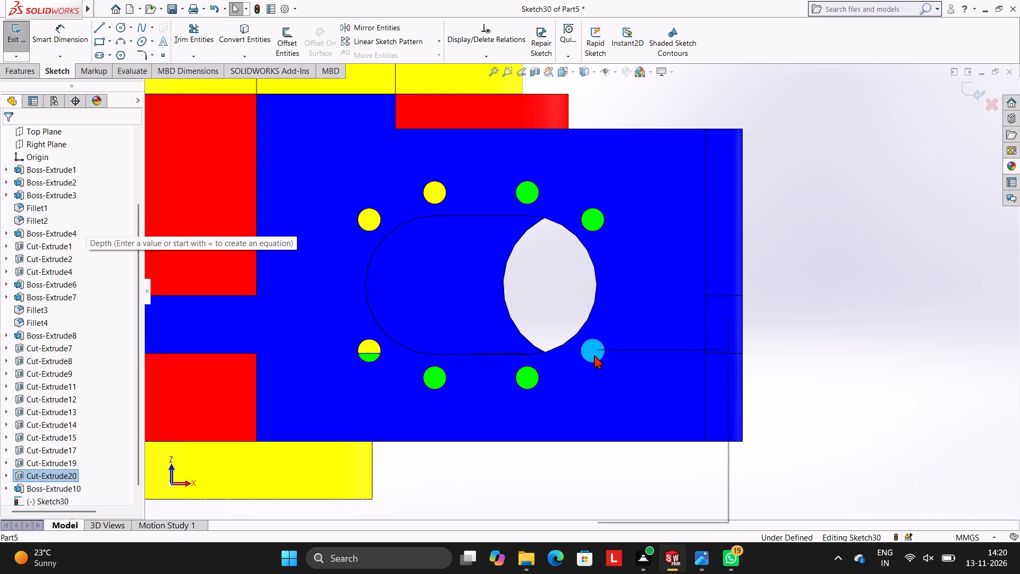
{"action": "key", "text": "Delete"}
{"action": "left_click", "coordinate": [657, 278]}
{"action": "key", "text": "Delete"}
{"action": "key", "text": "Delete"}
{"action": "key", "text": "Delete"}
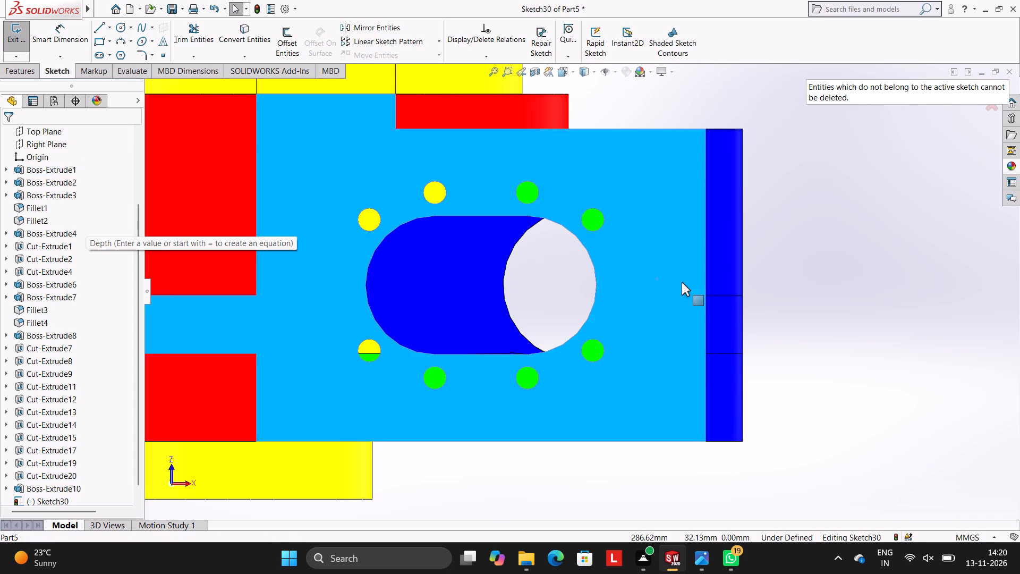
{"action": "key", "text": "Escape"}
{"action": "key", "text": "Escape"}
Examine the coloured housing from several angles, including the pipe boss, flange and raised slot rim.
{"action": "middle_click_drag", "start_coordinate": [798, 218], "coordinate": [844, 228]}
{"action": "scroll", "coordinate": [790, 225], "scroll_direction": "up", "scroll_amount": 2}
{"action": "middle_click_drag", "start_coordinate": [794, 227], "coordinate": [817, 235]}
{"action": "middle_click_drag", "start_coordinate": [535, 280], "coordinate": [547, 283]}
{"action": "scroll", "coordinate": [513, 269], "scroll_direction": "up", "scroll_amount": 3}
{"action": "middle_click_drag", "start_coordinate": [512, 269], "coordinate": [584, 292]}
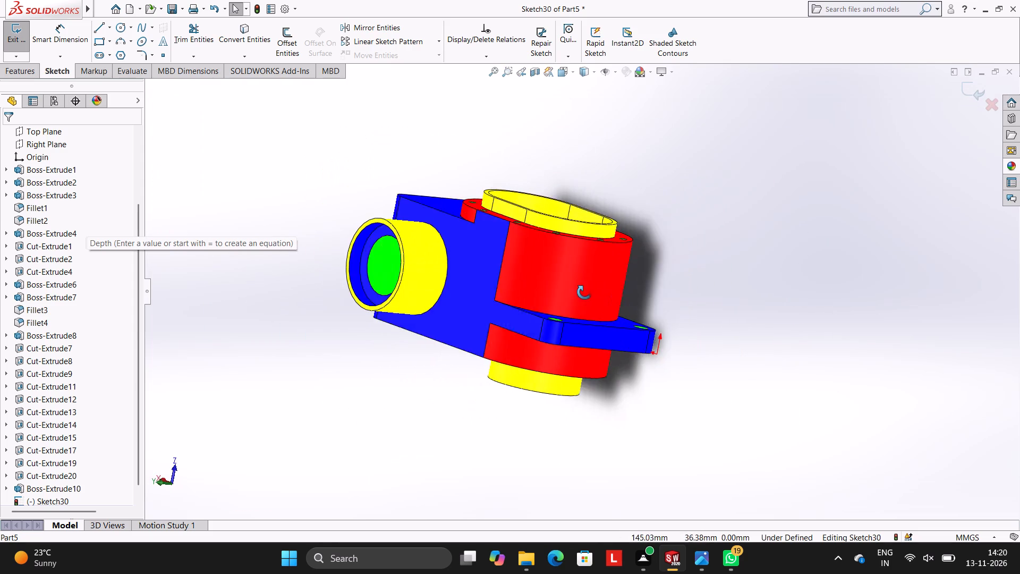
{"action": "middle_click_drag", "start_coordinate": [584, 292], "coordinate": [567, 315]}
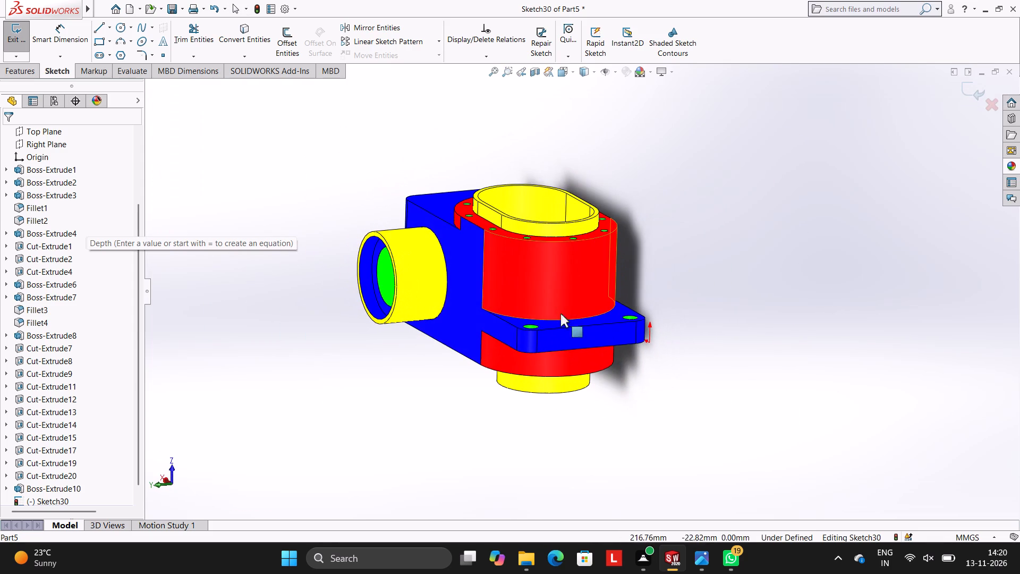
{"action": "middle_click_drag", "start_coordinate": [509, 237], "coordinate": [529, 237]}
{"action": "scroll", "coordinate": [518, 237], "scroll_direction": "down", "scroll_amount": 2}
{"action": "scroll", "coordinate": [520, 244], "scroll_direction": "up", "scroll_amount": 3}
{"action": "middle_click_drag", "start_coordinate": [574, 297], "coordinate": [547, 300]}
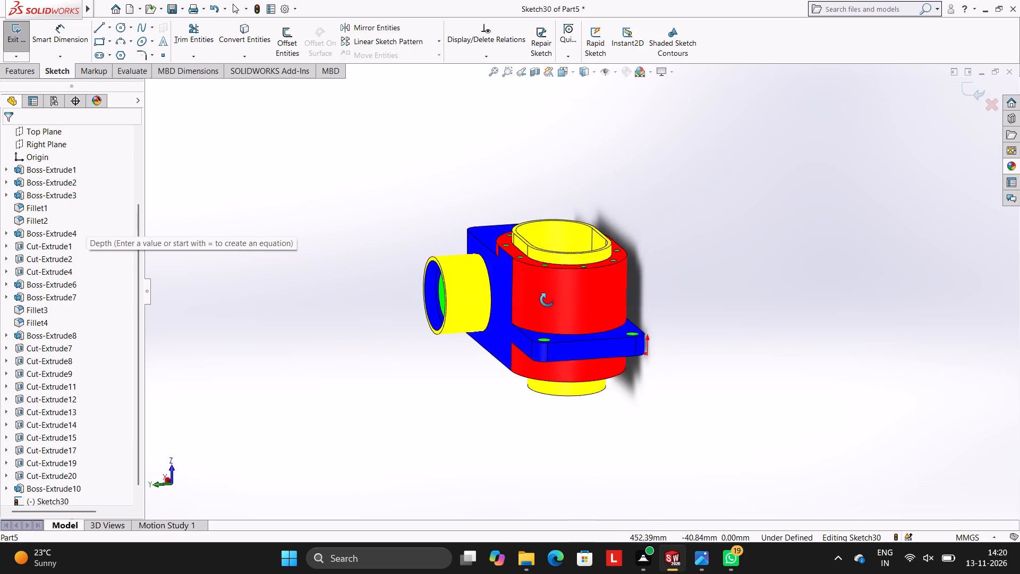
{"action": "middle_click_drag", "start_coordinate": [547, 300], "coordinate": [545, 304]}
{"action": "scroll", "coordinate": [555, 238], "scroll_direction": "down", "scroll_amount": 3}
{"action": "scroll", "coordinate": [564, 254], "scroll_direction": "up", "scroll_amount": 4}
{"action": "middle_click_drag", "start_coordinate": [574, 294], "coordinate": [585, 342]}
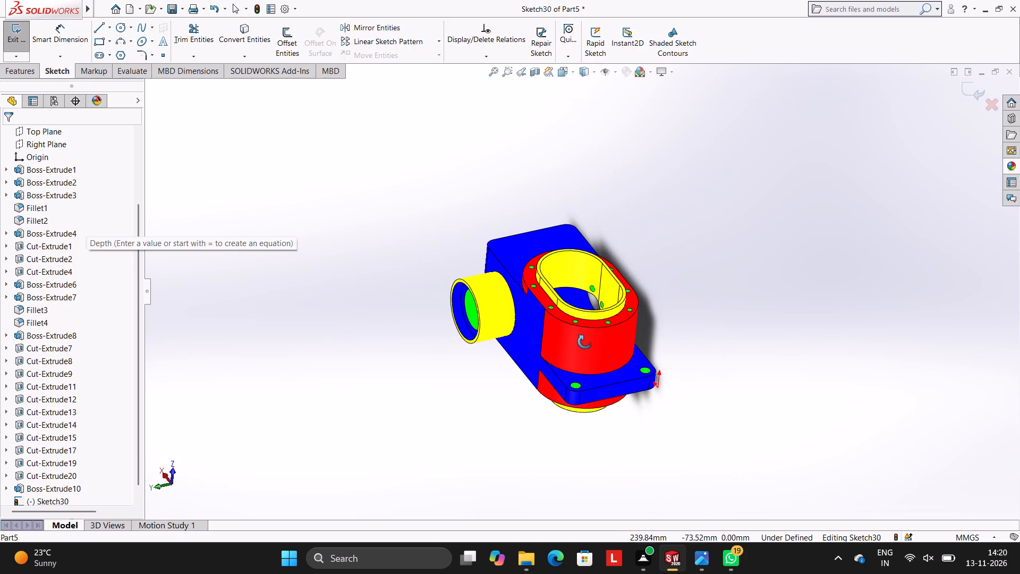
{"action": "middle_click_drag", "start_coordinate": [585, 342], "coordinate": [584, 342]}
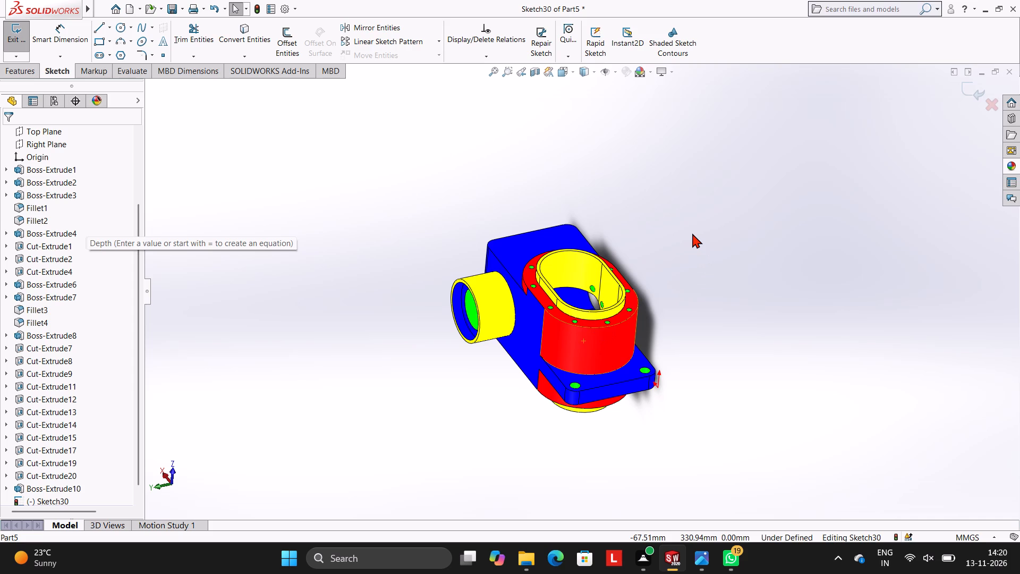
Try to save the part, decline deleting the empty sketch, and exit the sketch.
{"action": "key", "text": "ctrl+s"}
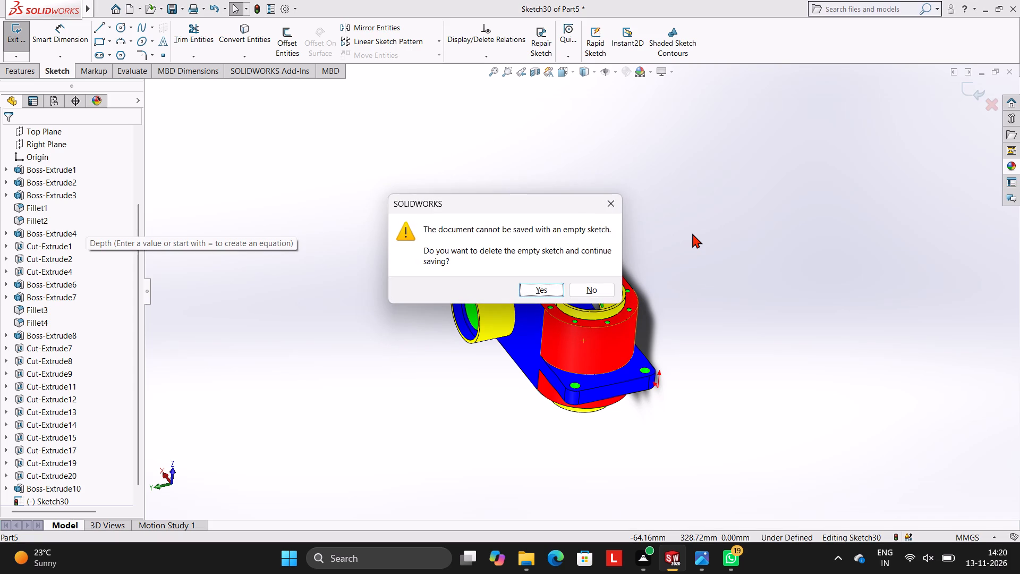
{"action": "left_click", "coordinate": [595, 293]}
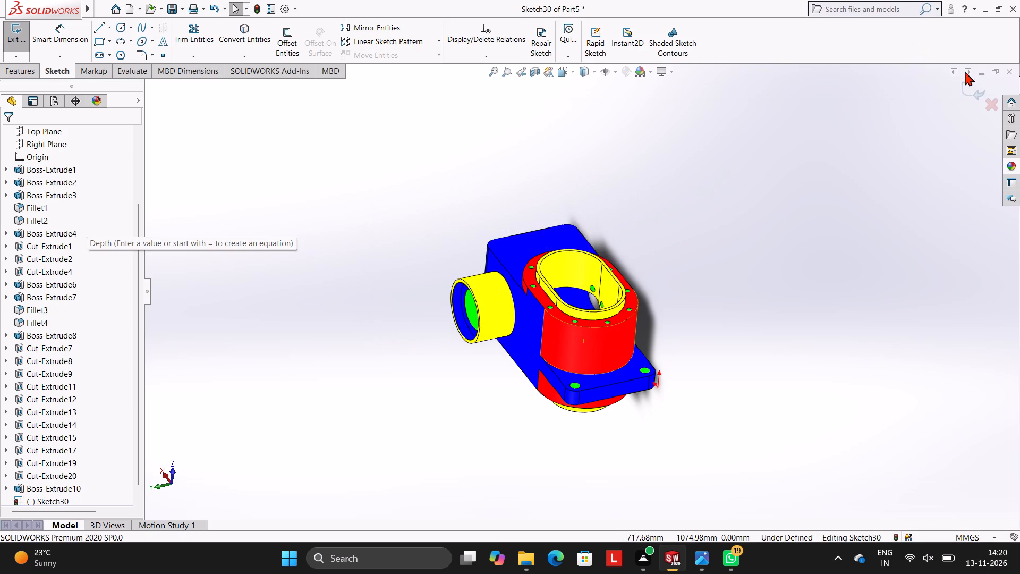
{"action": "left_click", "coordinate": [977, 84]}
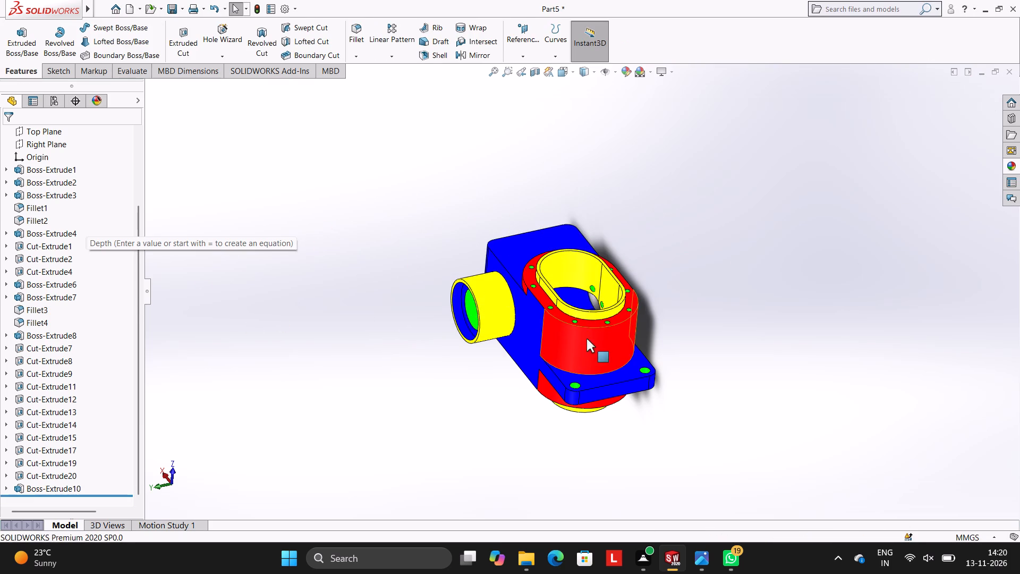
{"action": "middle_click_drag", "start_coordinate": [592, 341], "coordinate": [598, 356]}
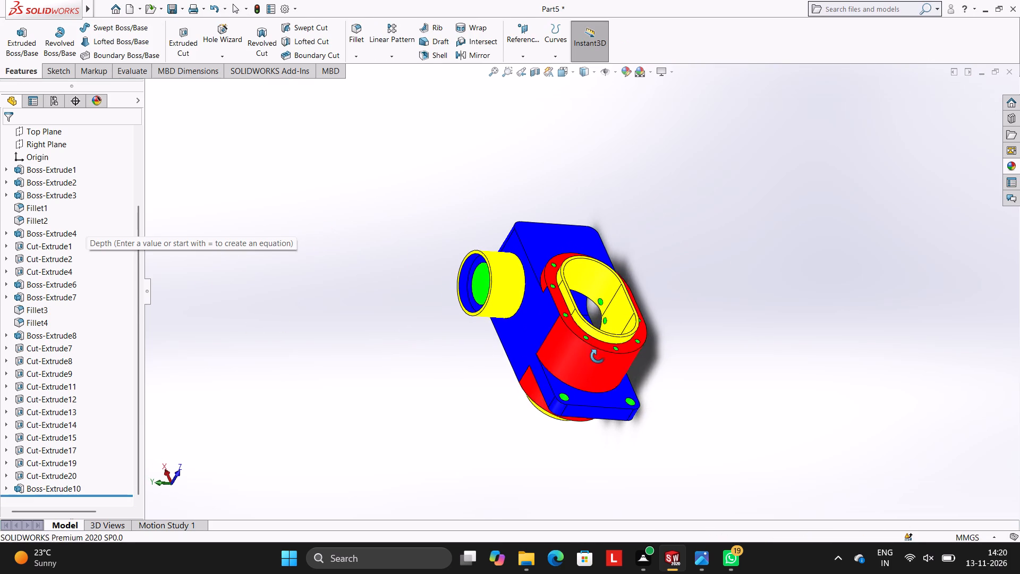
Save the part in the Documents folder as SHELLED HOUSING WITH SIDE BORE BOSS AND FLANGE.
{"action": "middle_click_drag", "start_coordinate": [598, 356], "coordinate": [596, 358]}
{"action": "middle_click_drag", "start_coordinate": [617, 343], "coordinate": [621, 330]}
{"action": "key", "text": "ctrl+s"}
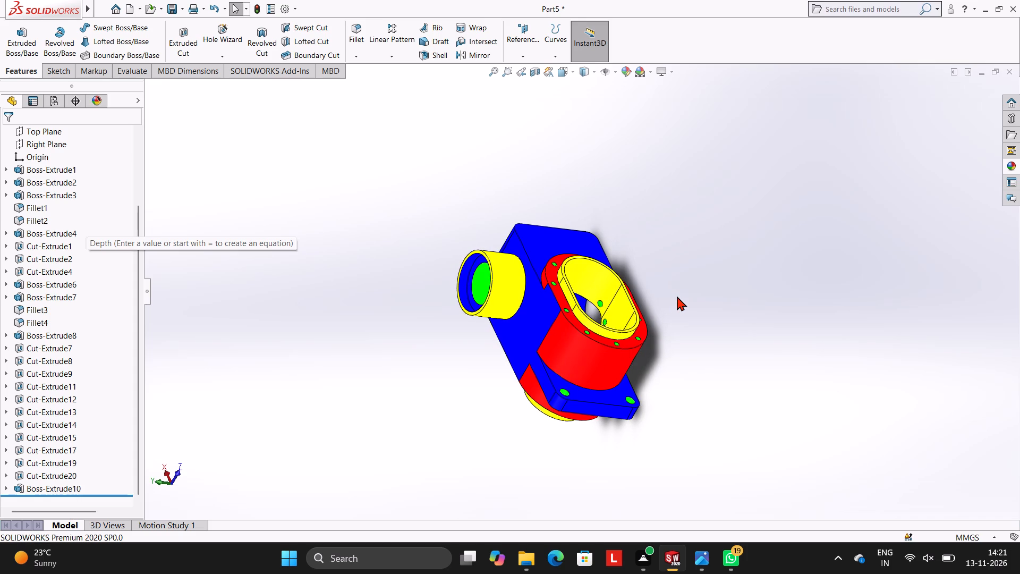
{"action": "type", "text": "SHELL"}
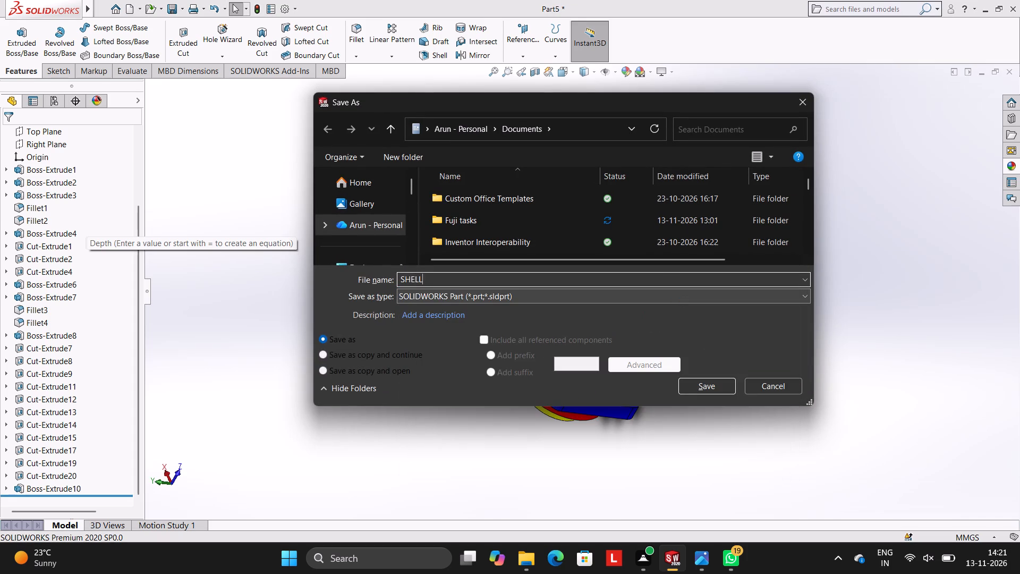
{"action": "type", "text": "ED"}
{"action": "key", "text": "space"}
{"action": "type", "text": "HOUSIN"}
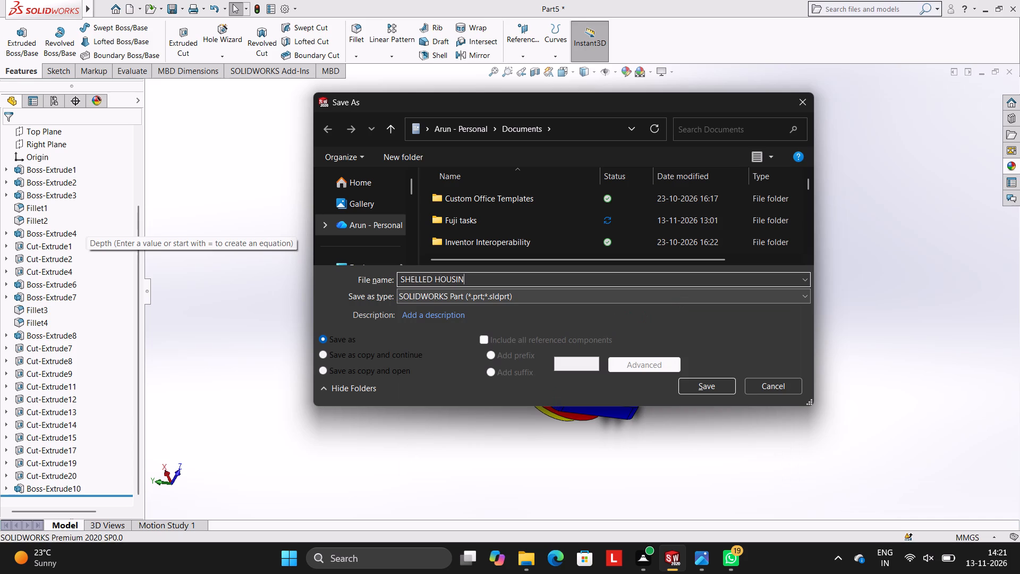
{"action": "type", "text": "G"}
{"action": "key", "text": "space"}
{"action": "type", "text": "WITH"}
{"action": "key", "text": "space"}
{"action": "type", "text": "SIDE"}
{"action": "key", "text": "space"}
{"action": "type", "text": "BORE"}
{"action": "key", "text": "space"}
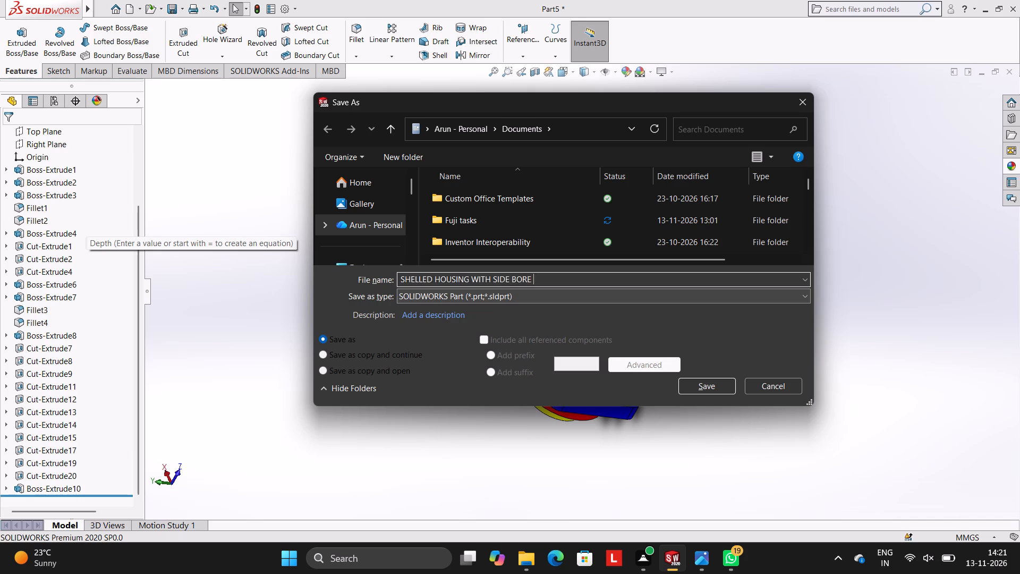
{"action": "type", "text": "BOSS AND FL"}
{"action": "type", "text": "ANGE"}
{"action": "key", "text": "space"}
{"action": "left_click", "coordinate": [712, 386]}
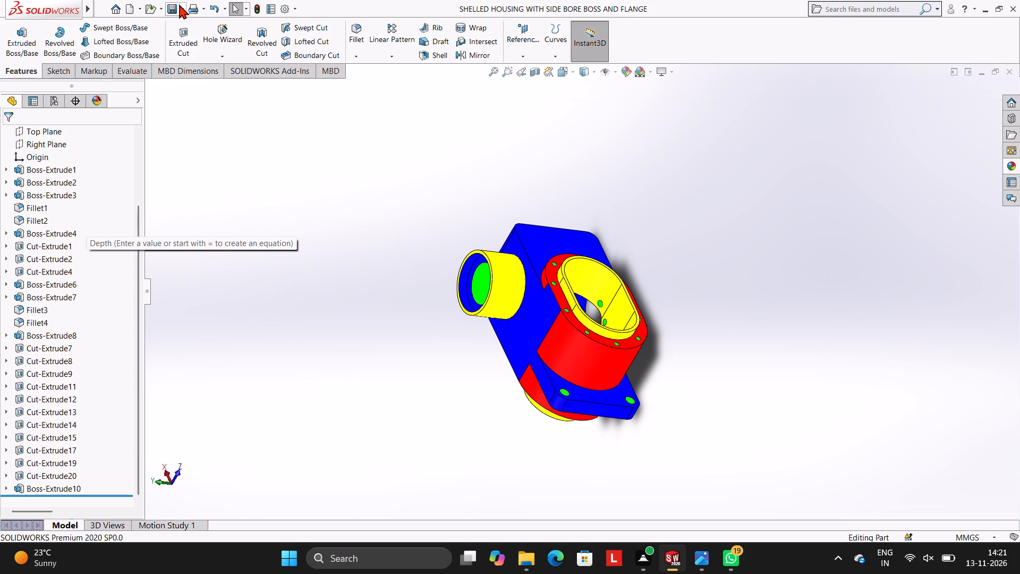
Save a PDF copy of the housing in Adobe Portable Document Format under the same file name.
{"action": "left_click", "coordinate": [180, 4]}
{"action": "left_click", "coordinate": [184, 32]}
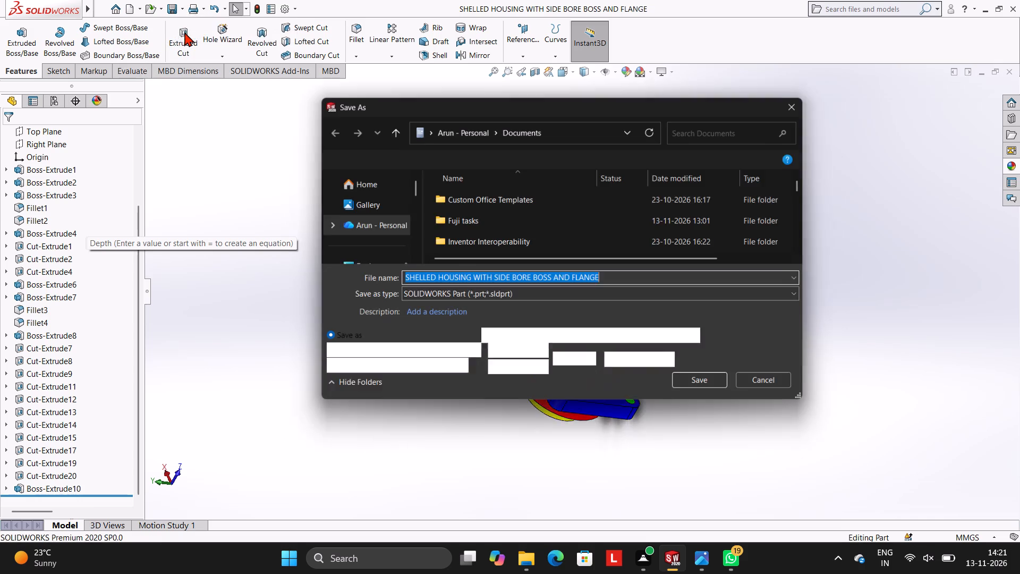
{"action": "left_click", "coordinate": [508, 296]}
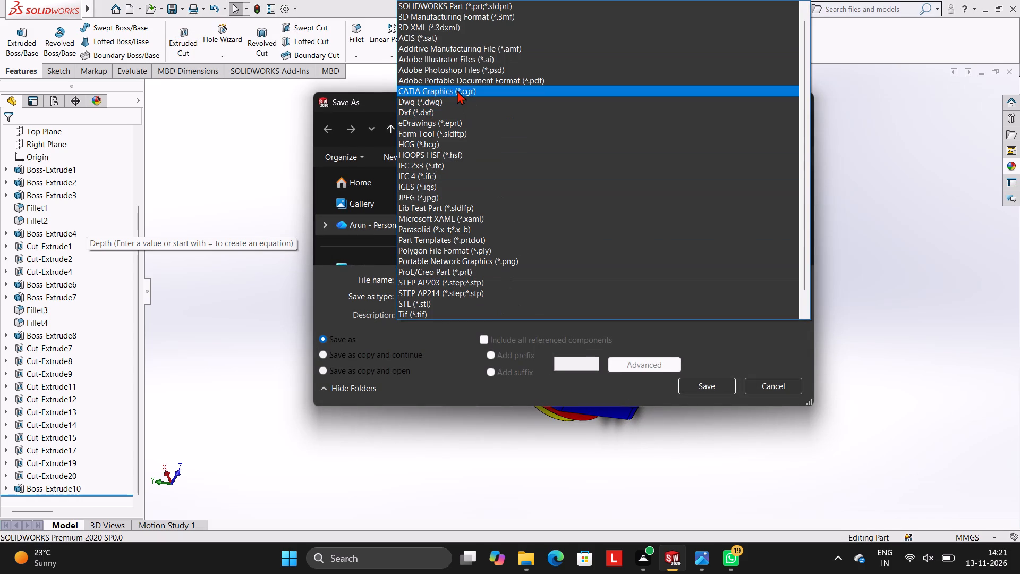
{"action": "left_click", "coordinate": [450, 82]}
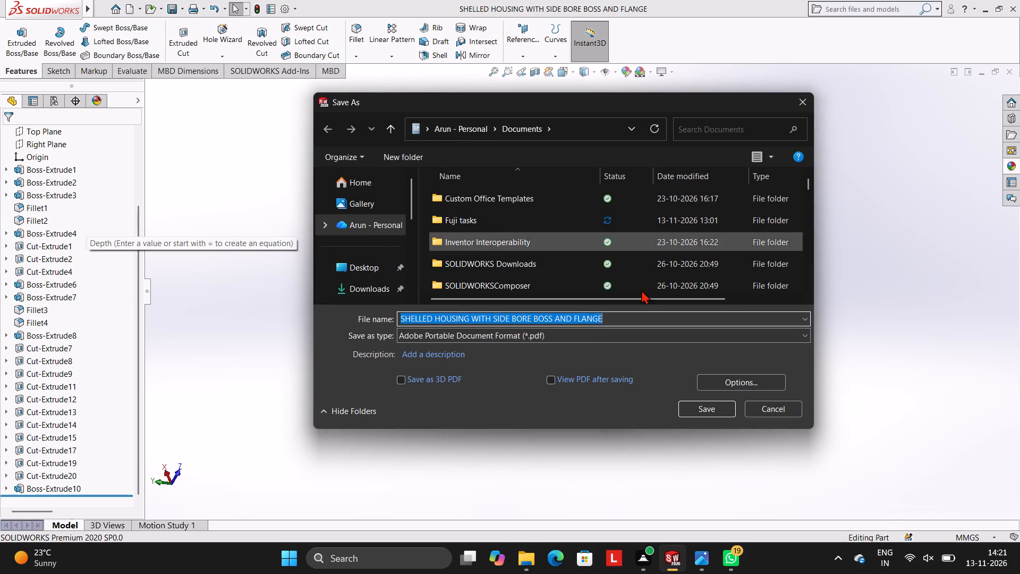
{"action": "left_click", "coordinate": [711, 408]}
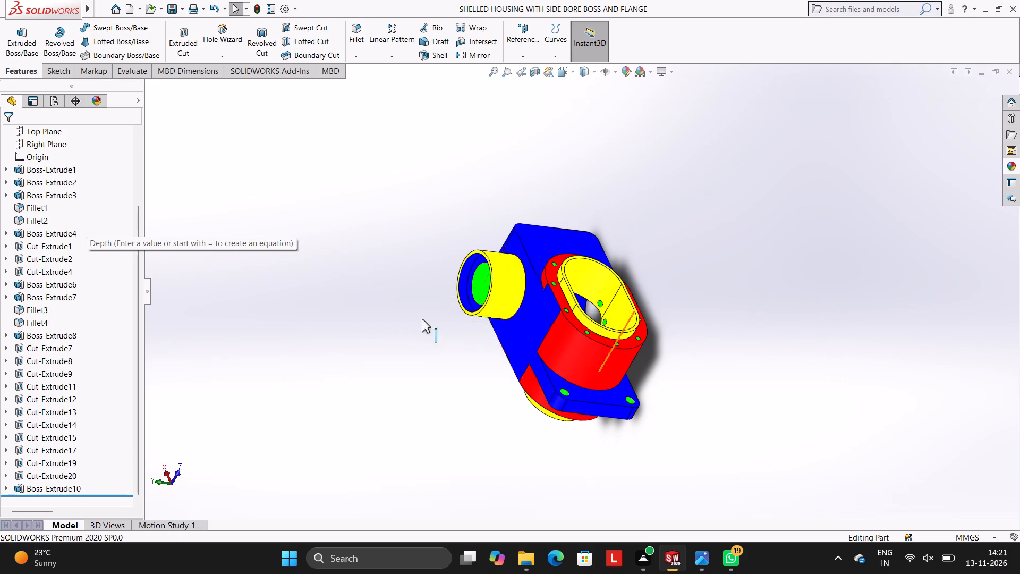